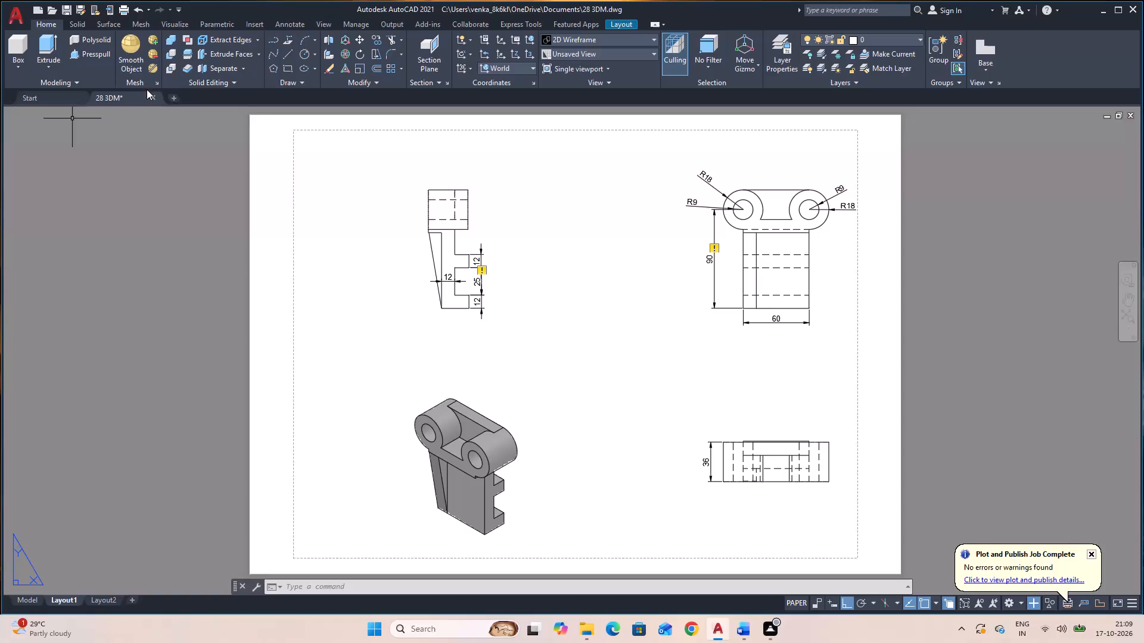
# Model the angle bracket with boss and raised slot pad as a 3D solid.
# Close the 28 3DM drawing without saving its changes and start a new blank drawing.
pyautogui.click(154, 98)
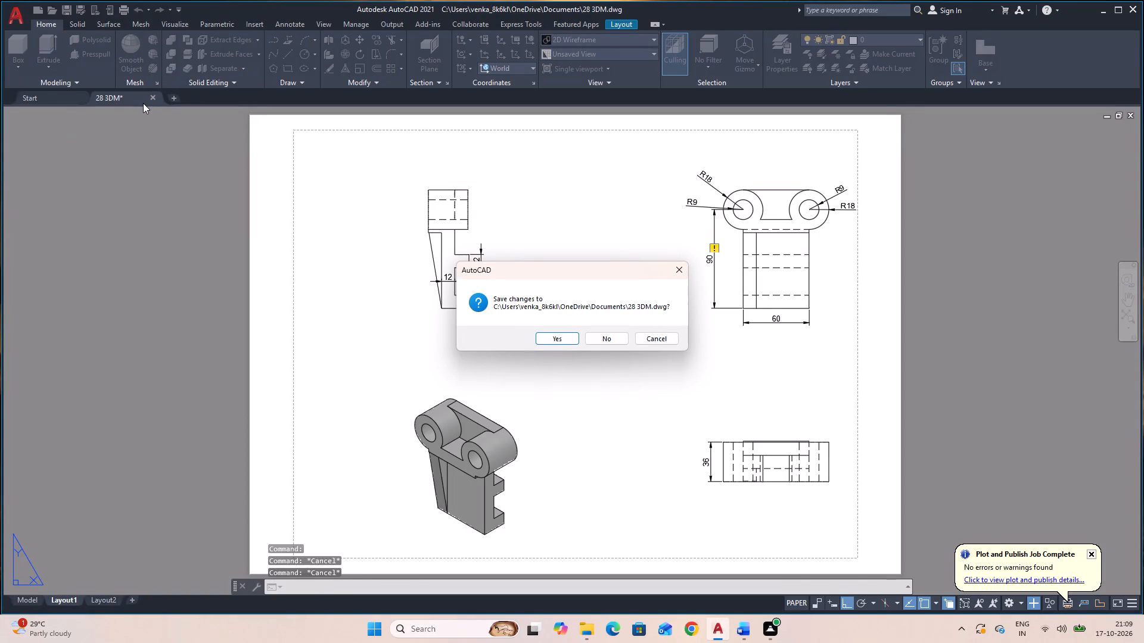
pyautogui.click(613, 339)
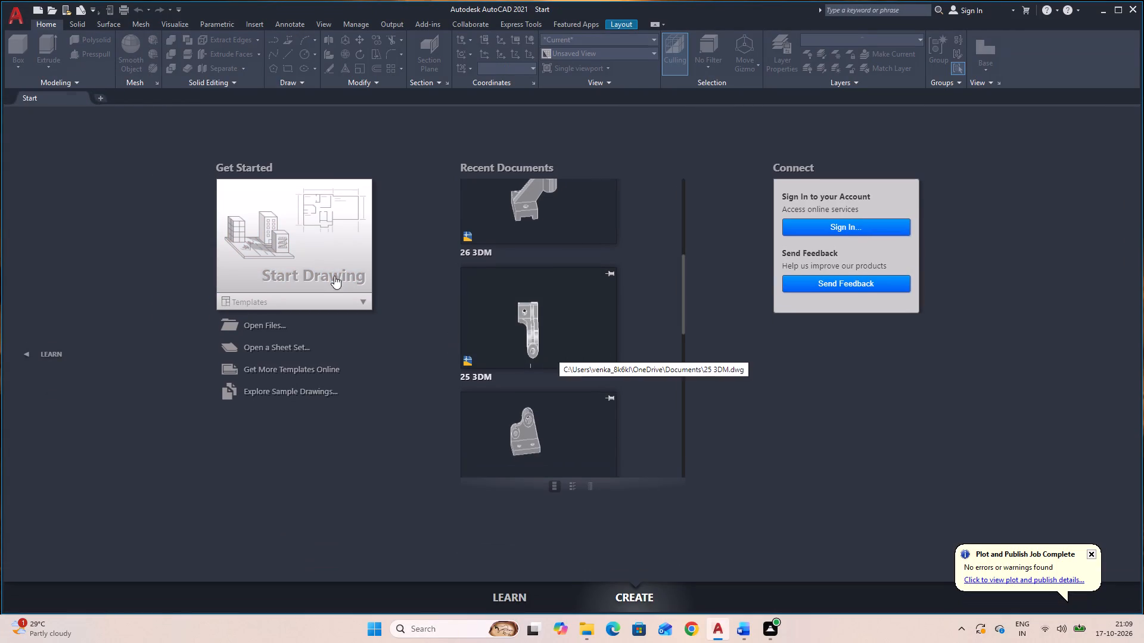
pyautogui.click(294, 242)
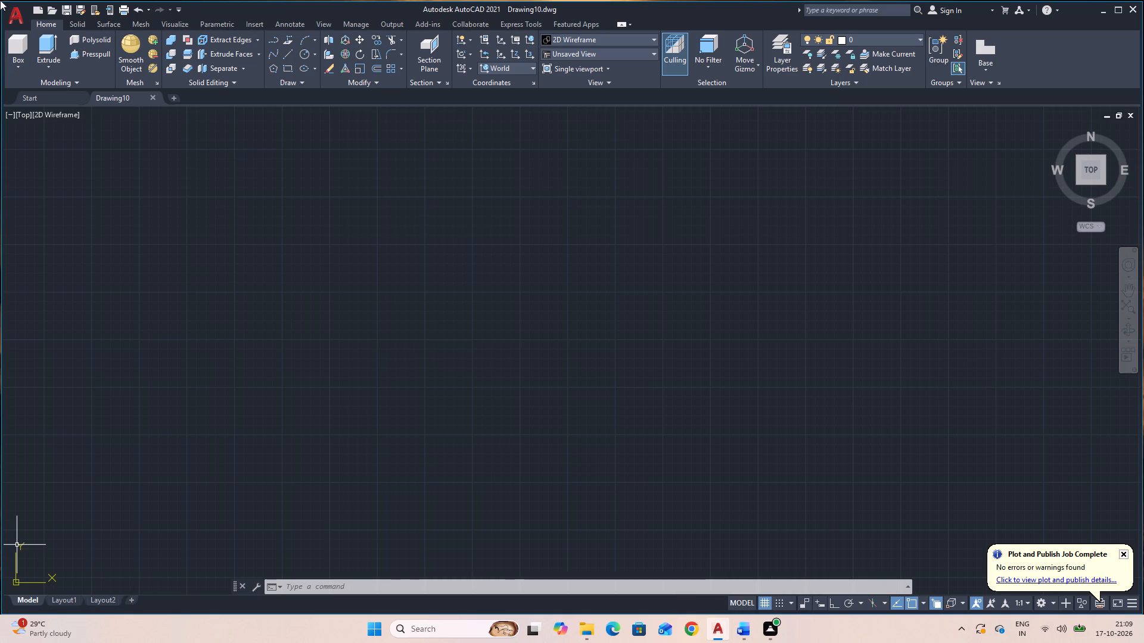
# Set the visual style to Shaded with edges and the view to SE Isometric.
pyautogui.click(18, 52)
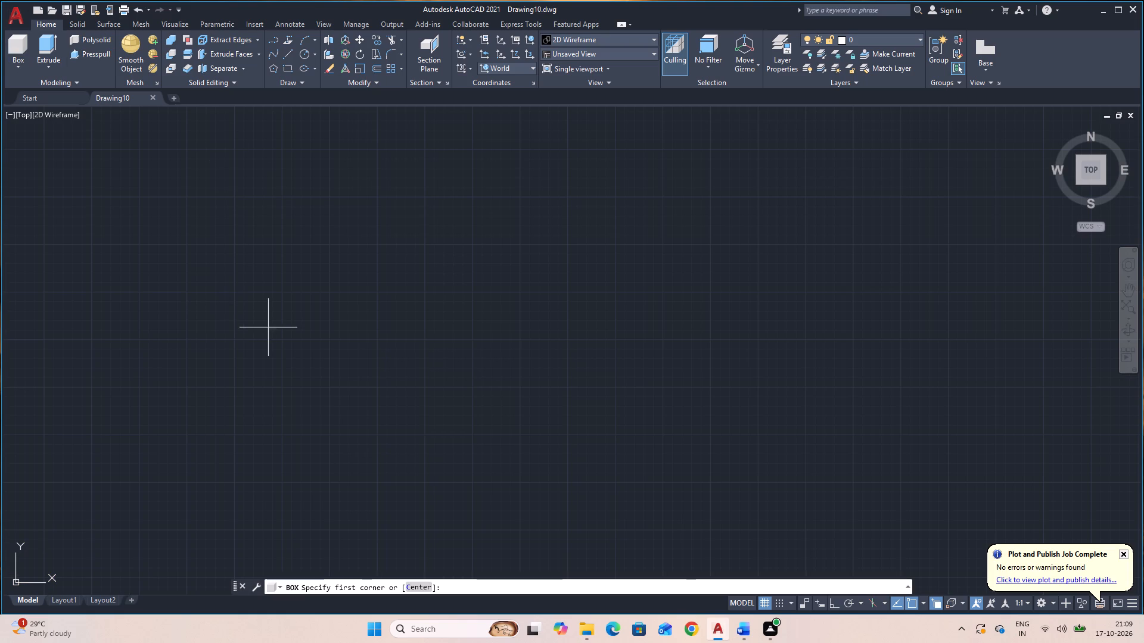
pyautogui.click(626, 40)
pyautogui.click(618, 111)
pyautogui.click(605, 57)
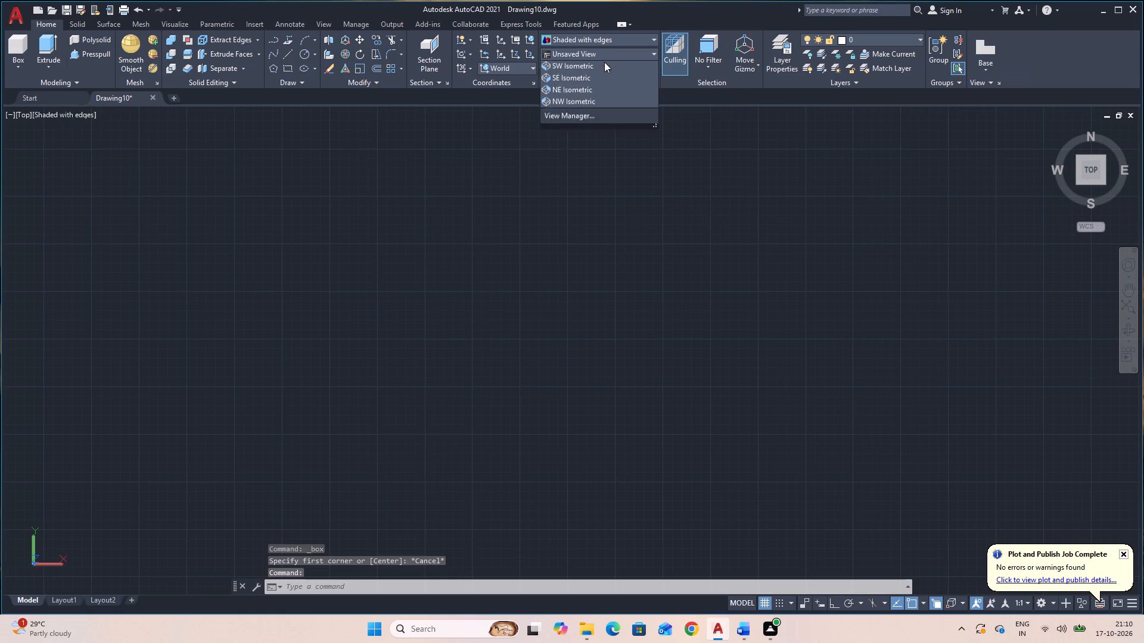
pyautogui.click(599, 148)
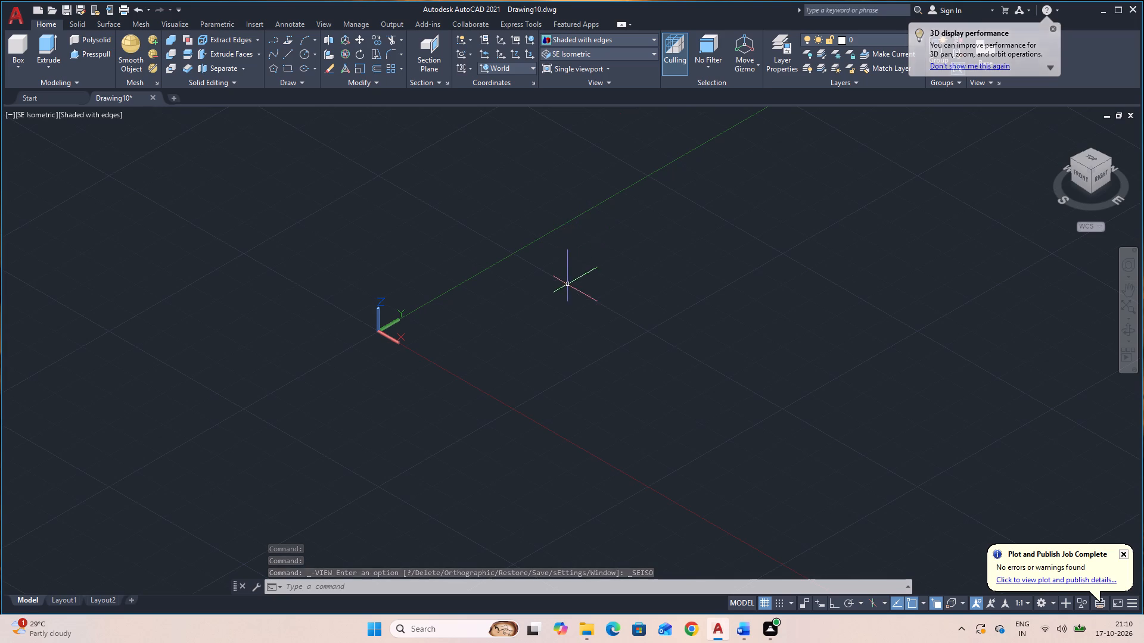
# Create a solid box with length 150 along the Y direction, width 70 and height 16.
pyautogui.moveTo(582, 319); pyautogui.dragTo(237, 517, button='middle')
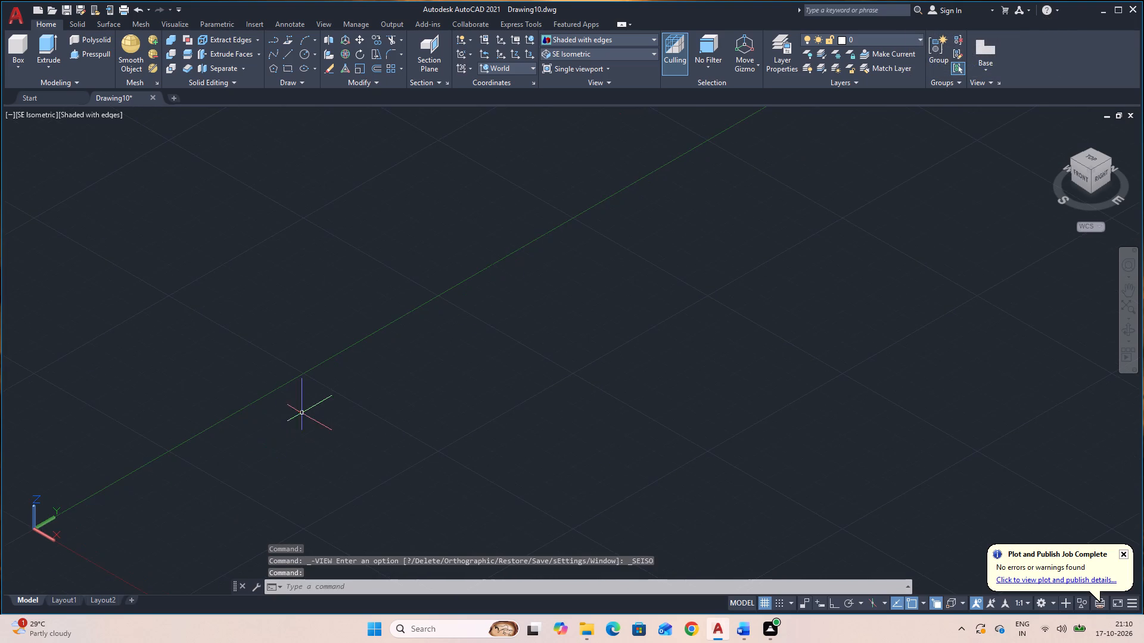
pyautogui.moveTo(303, 413); pyautogui.dragTo(104, 513, button='middle')
pyautogui.moveTo(336, 464); pyautogui.dragTo(116, 316, button='middle')
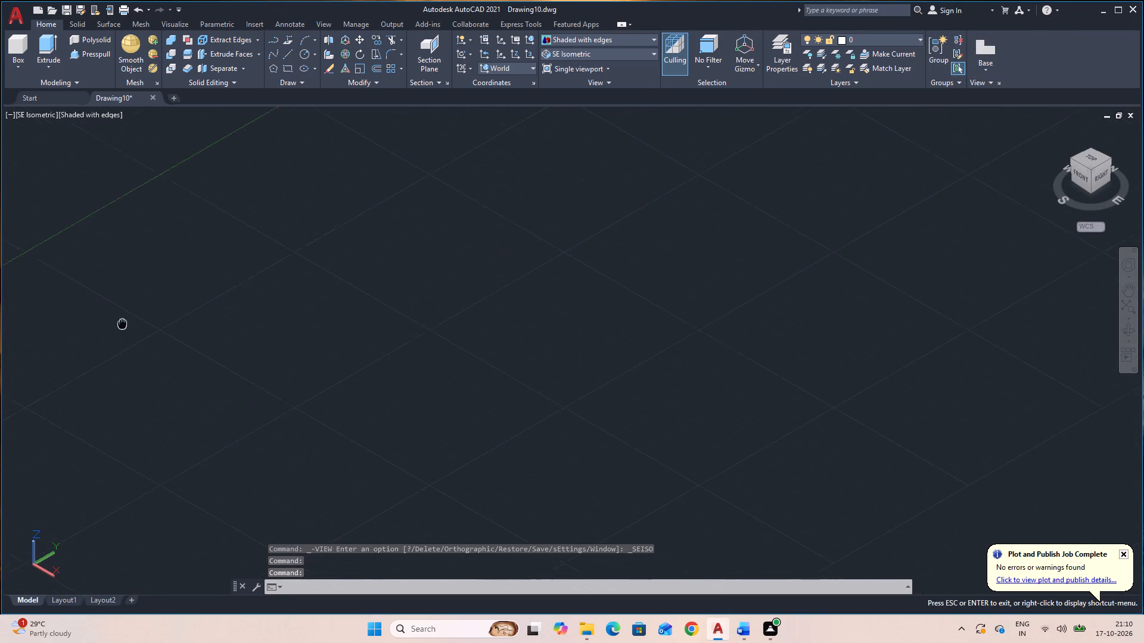
pyautogui.moveTo(116, 316); pyautogui.dragTo(116, 316, button='middle')
pyautogui.click(15, 47)
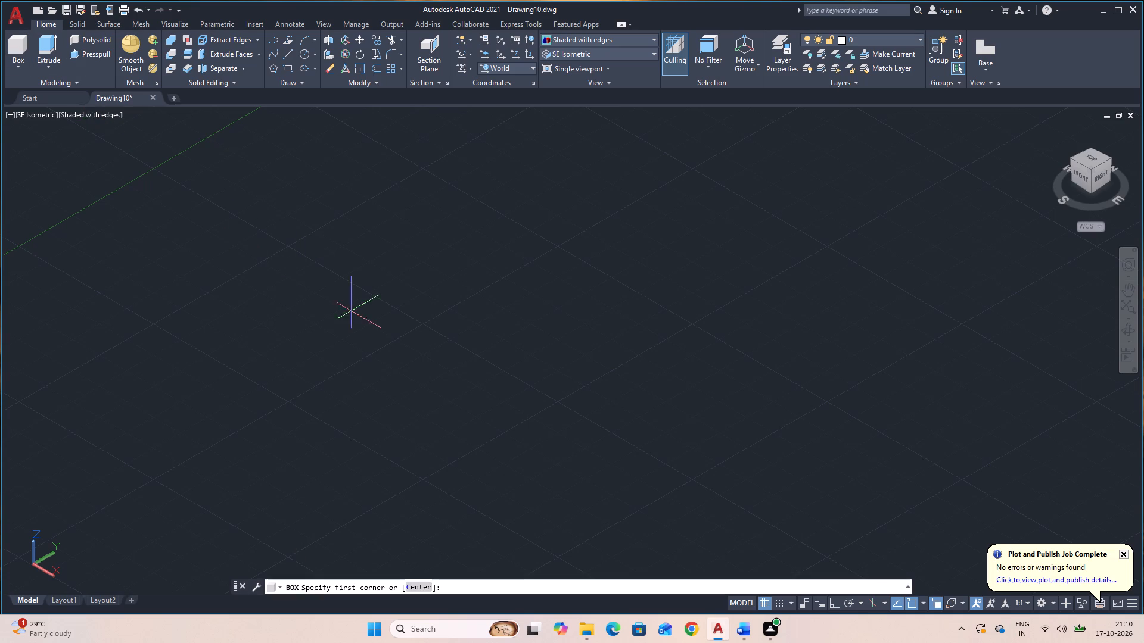
pyautogui.click(369, 324)
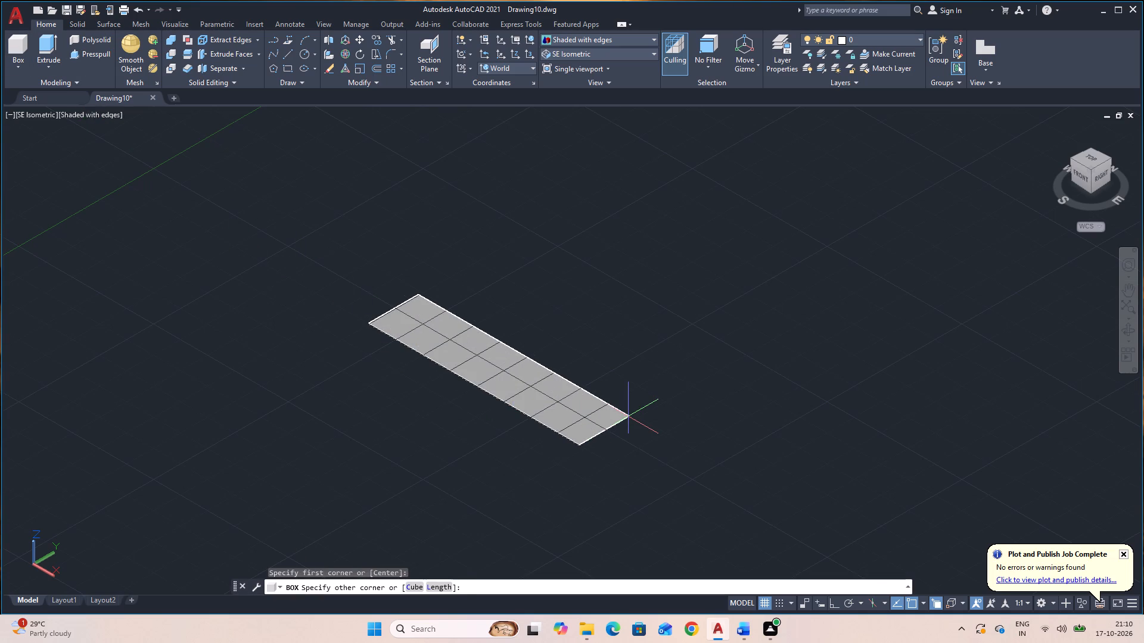
pyautogui.write('L')
pyautogui.press('space')
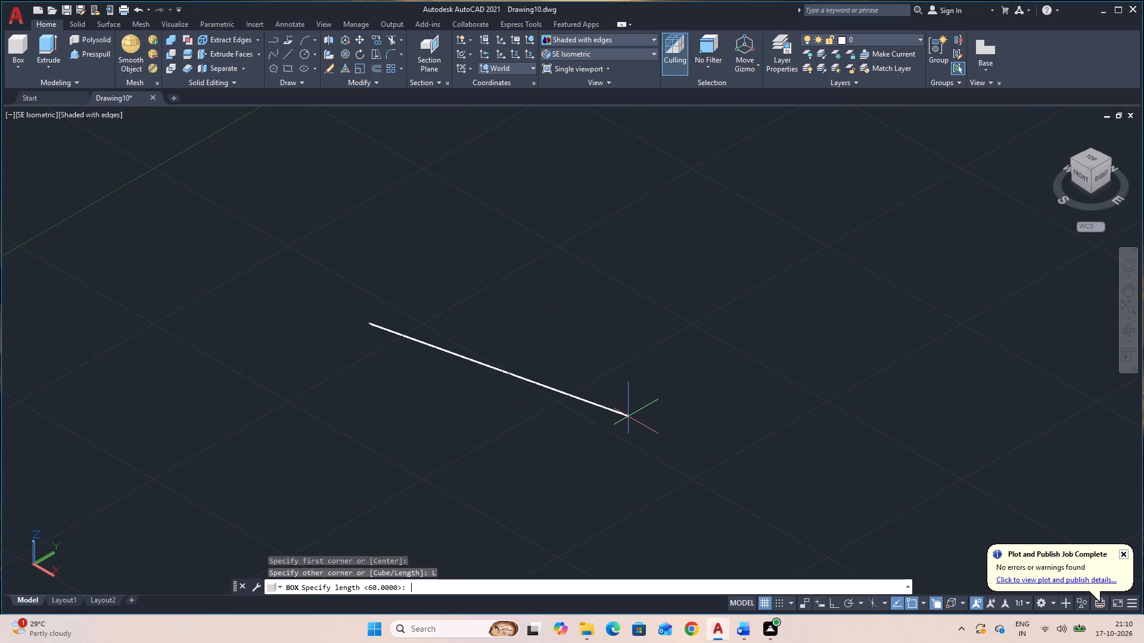
pyautogui.press('F8')
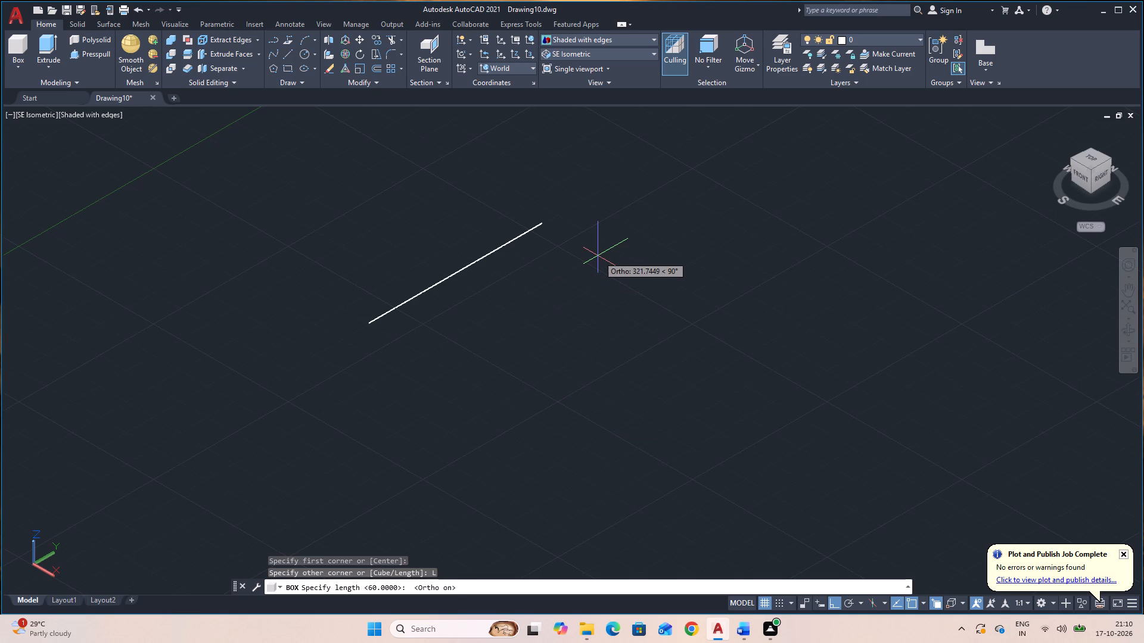
pyautogui.write('150')
pyautogui.press('Return')
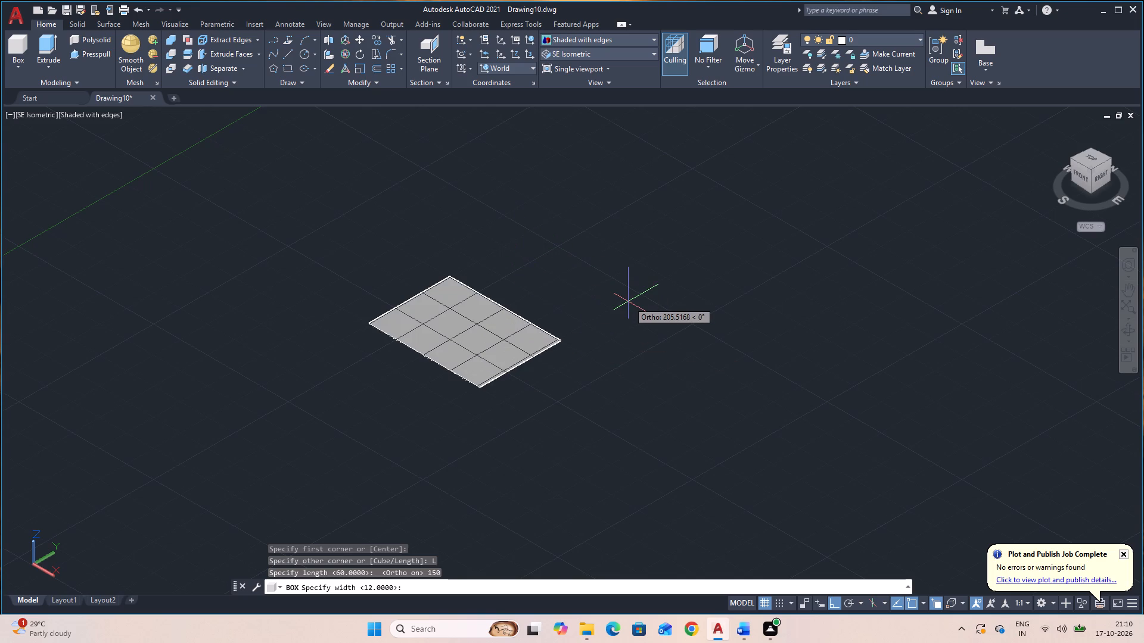
pyautogui.write('70')
pyautogui.press('Return')
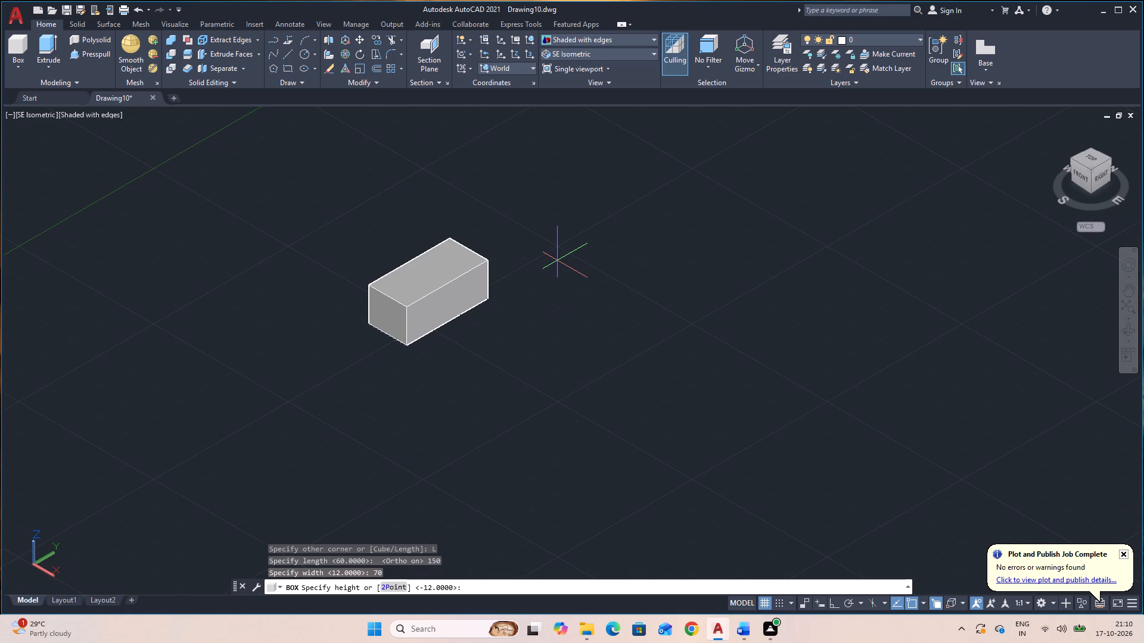
pyautogui.write('16')
pyautogui.press('Return')
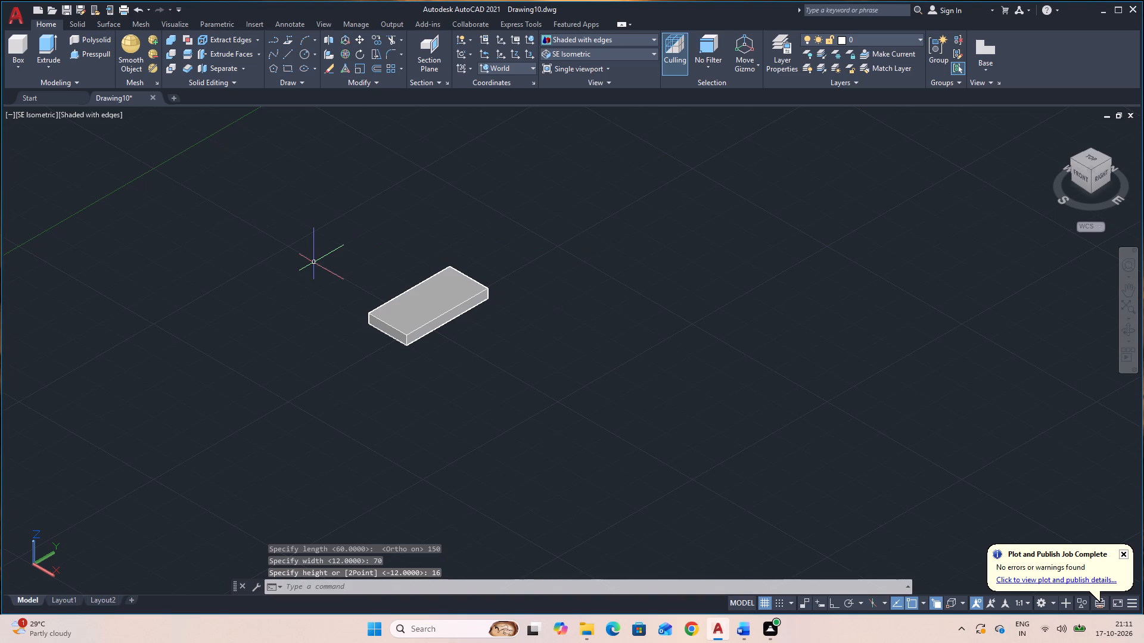
# Draw a line across the box's top face from 75 along its front long edge to the opposite near corner.
pyautogui.scroll(3, 314, 263)
pyautogui.moveTo(396, 386); pyautogui.dragTo(315, 385, button='middle')
pyautogui.scroll(1, 353, 391)
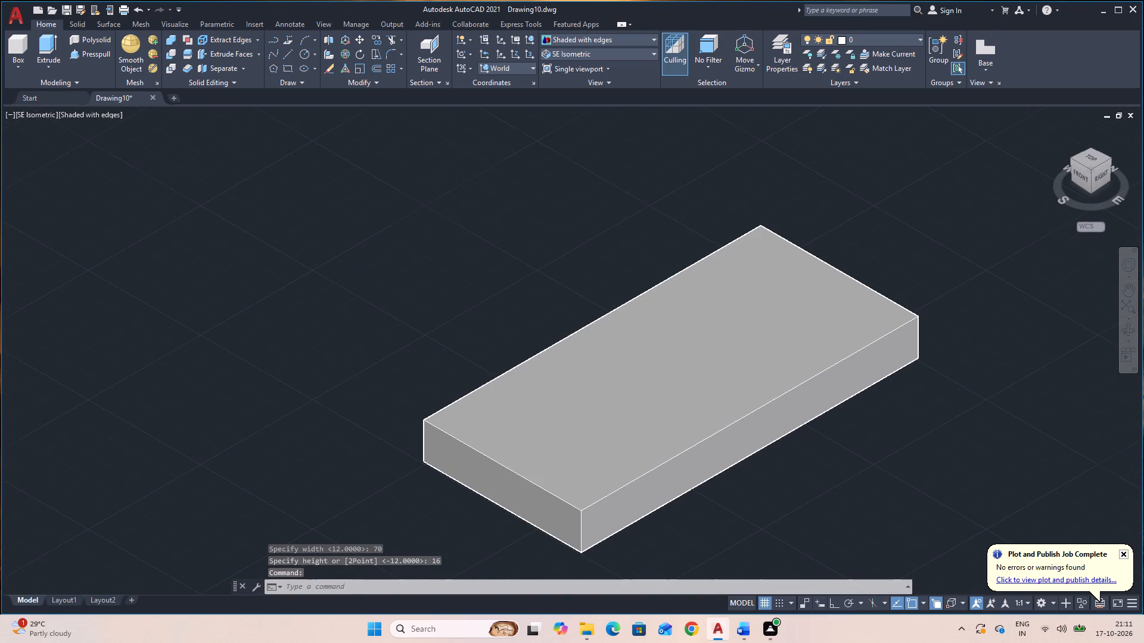
pyautogui.moveTo(380, 447); pyautogui.dragTo(271, 422, button='middle')
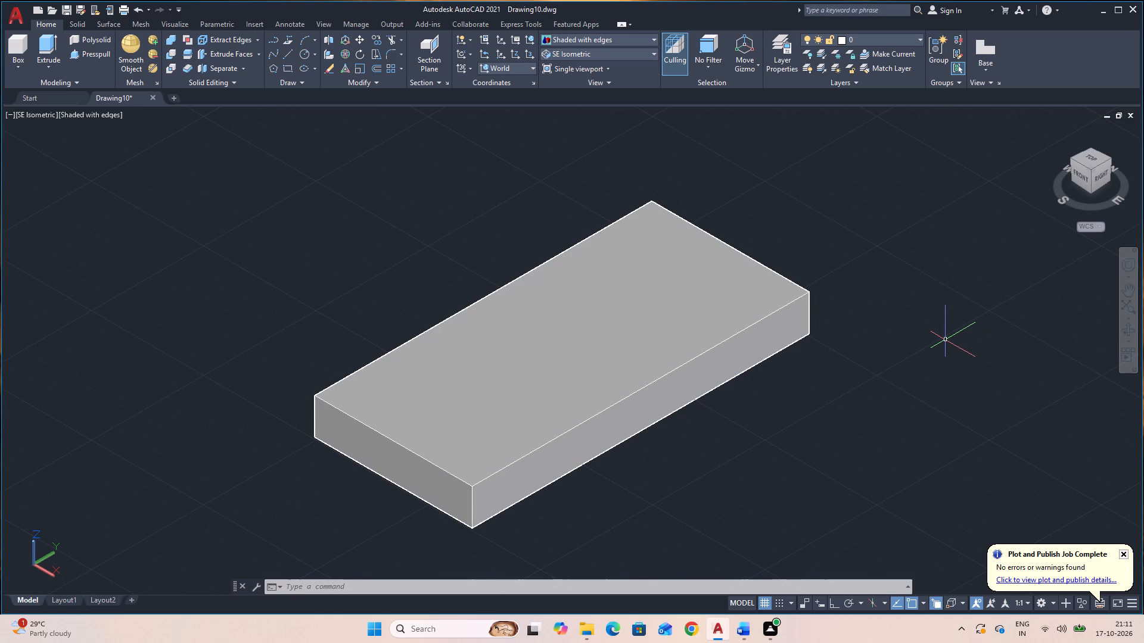
pyautogui.write('L')
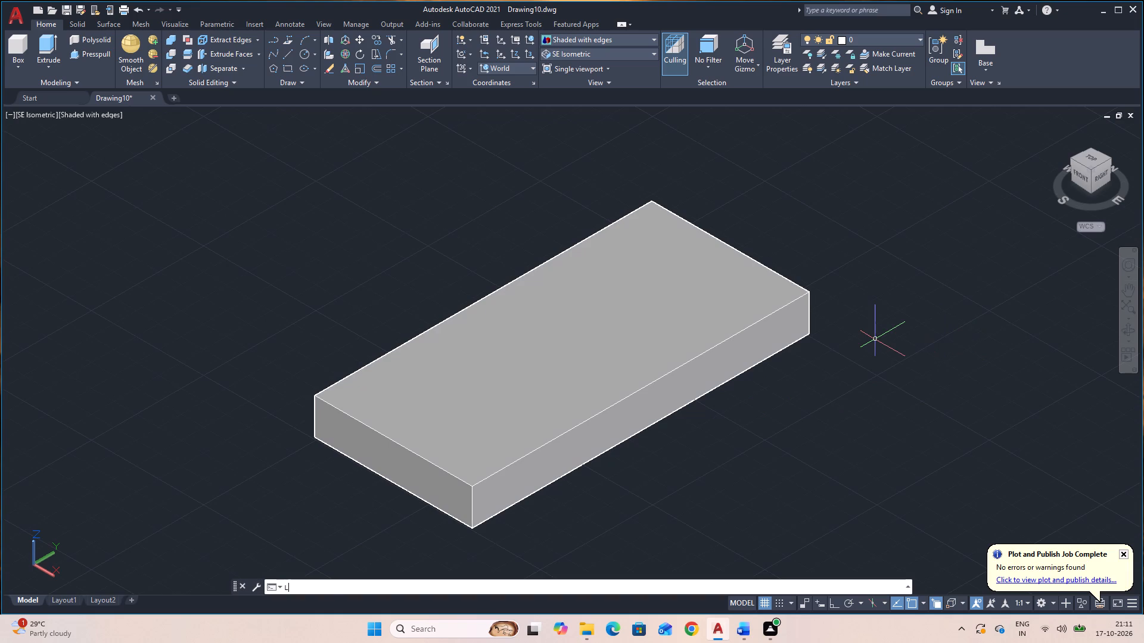
pyautogui.press('space')
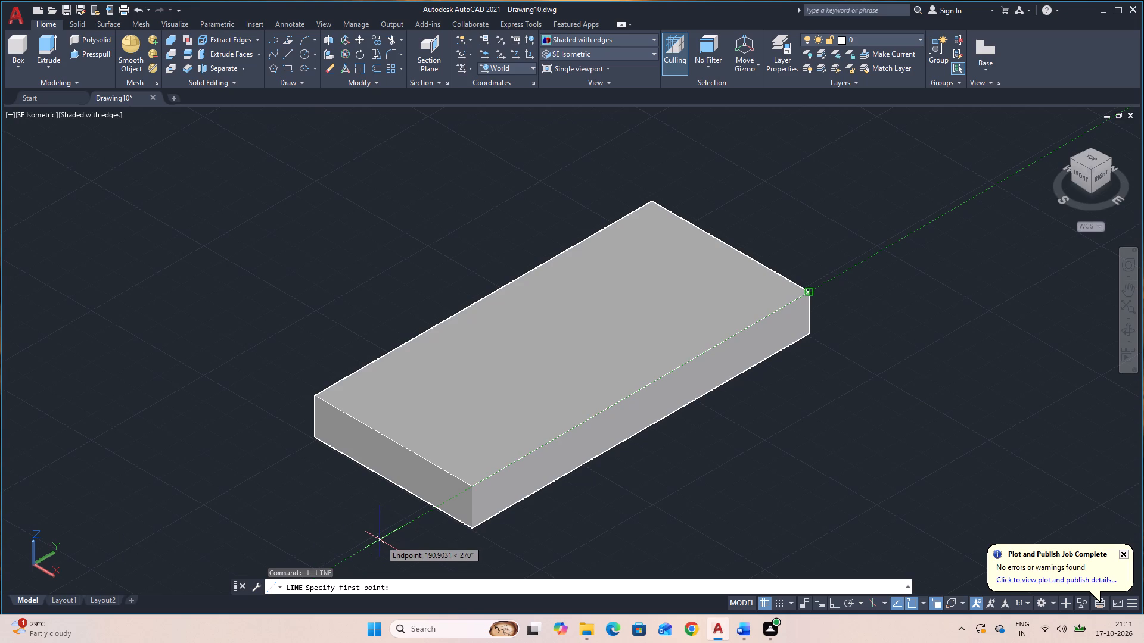
pyautogui.write('75')
pyautogui.press('Return')
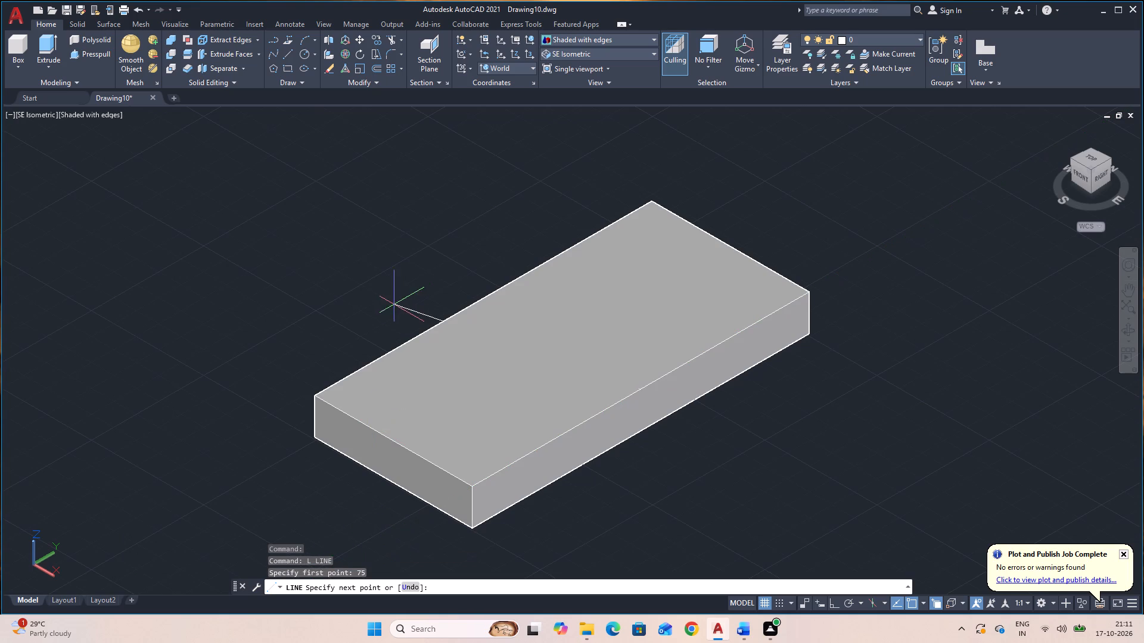
pyautogui.press('F8')
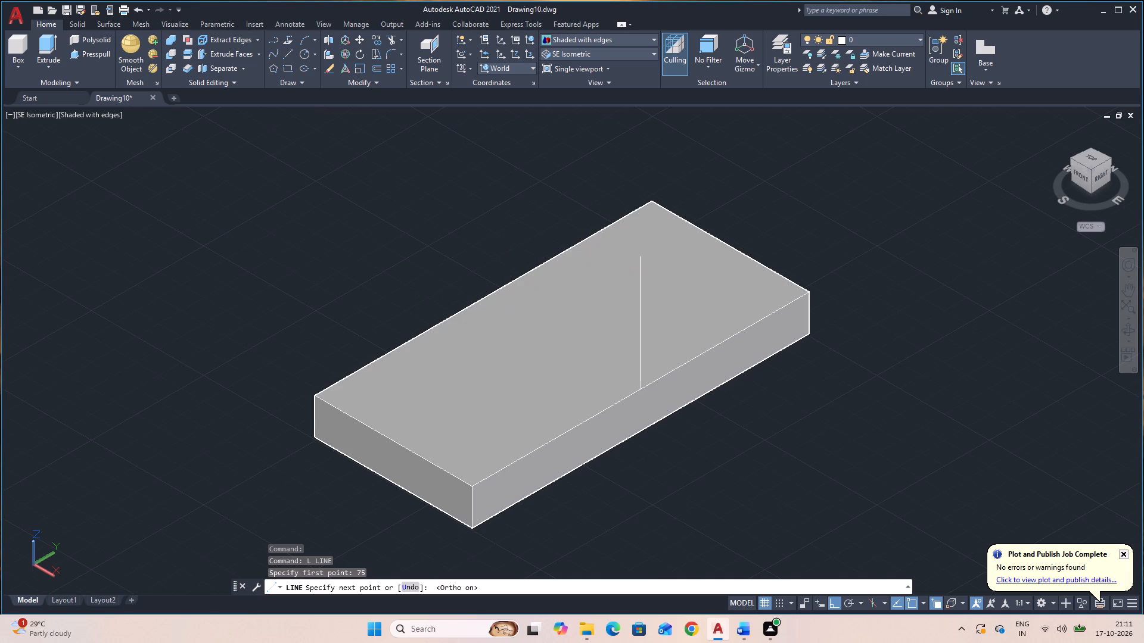
pyautogui.click(318, 398)
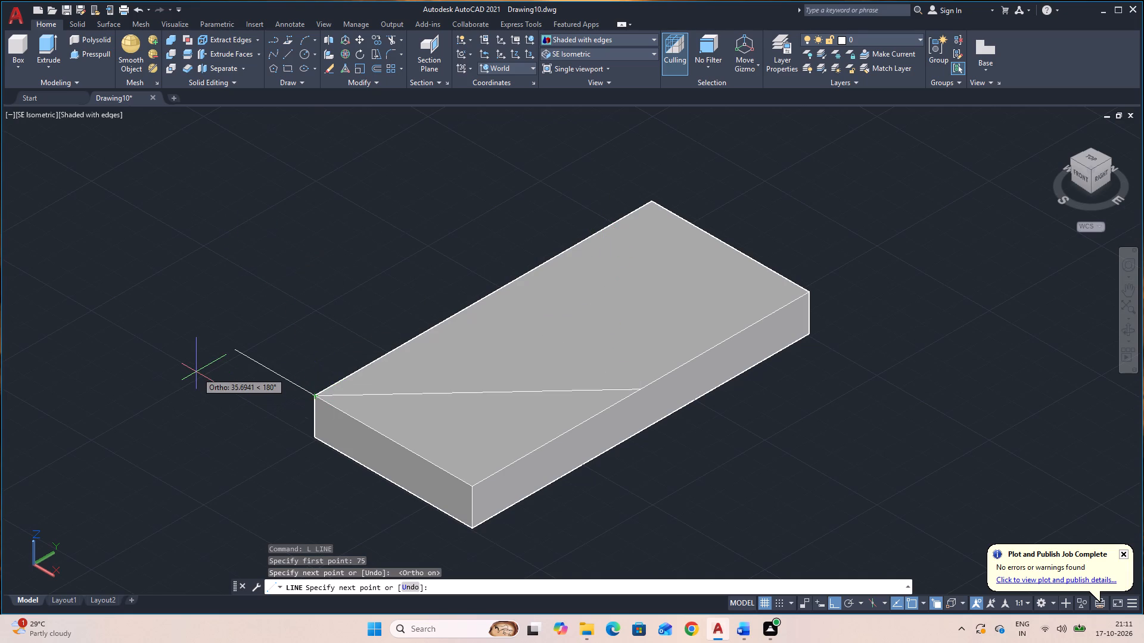
pyautogui.press('Escape')
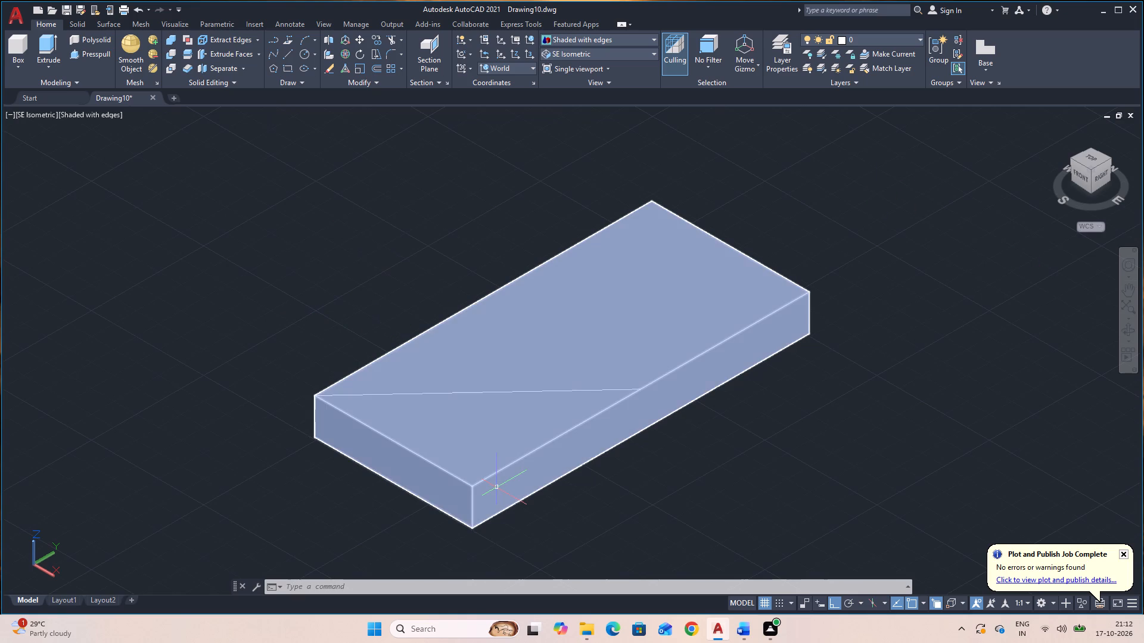
# Draw a 36-long line inward along the top face, starting on the far short edge 28 from its right-hand corner.
pyautogui.write('L')
pyautogui.press('space')
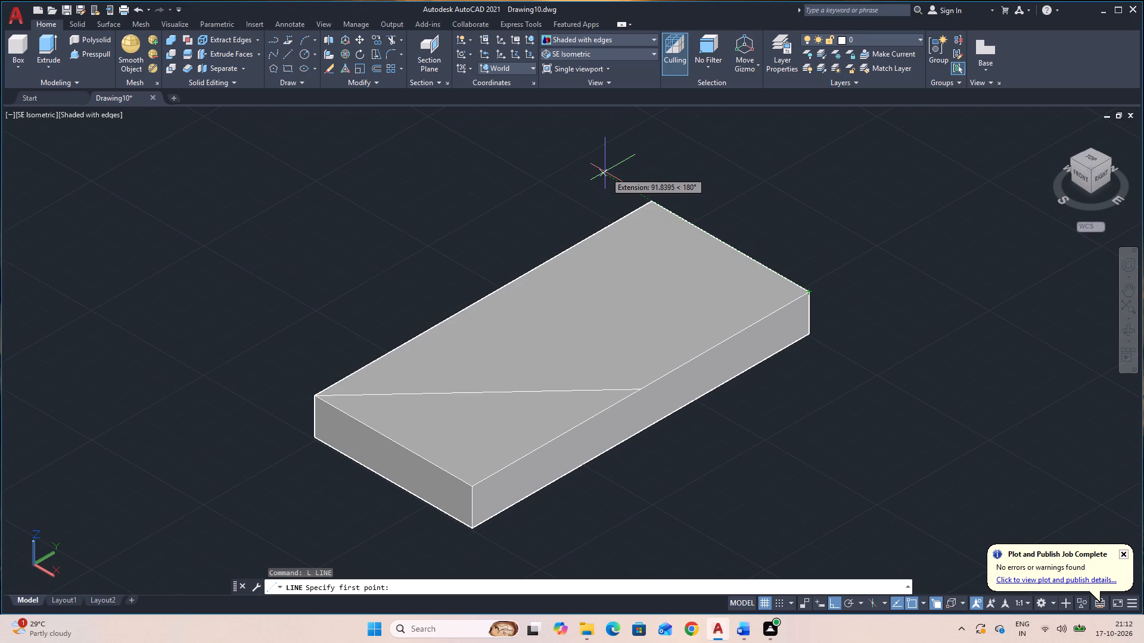
pyautogui.write('28')
pyautogui.press('Return')
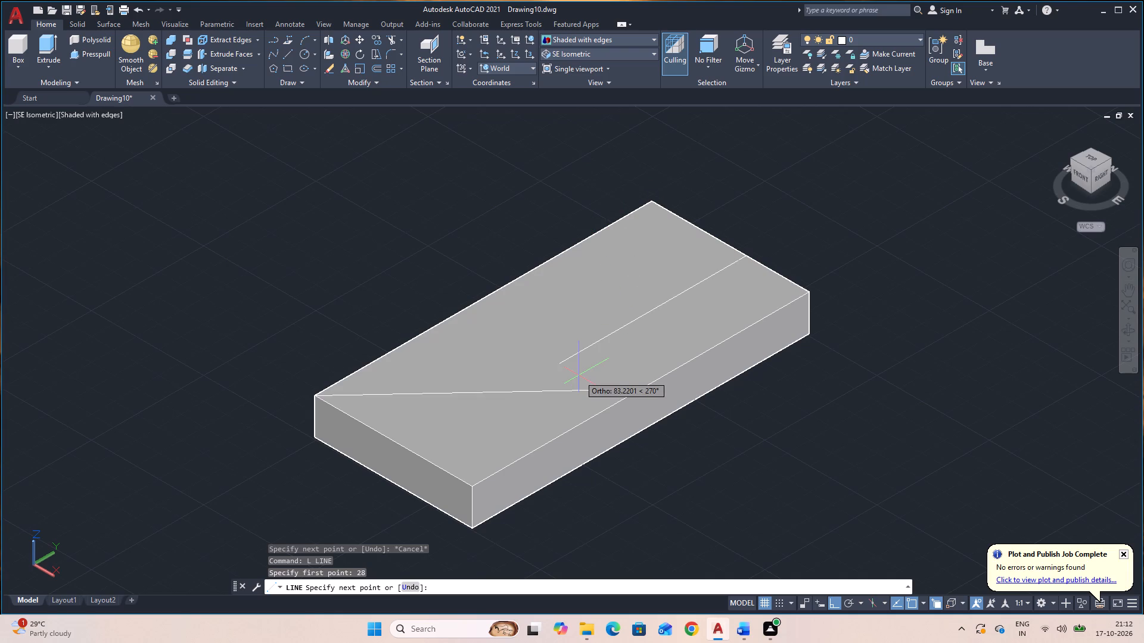
pyautogui.write('36')
pyautogui.press('Return')
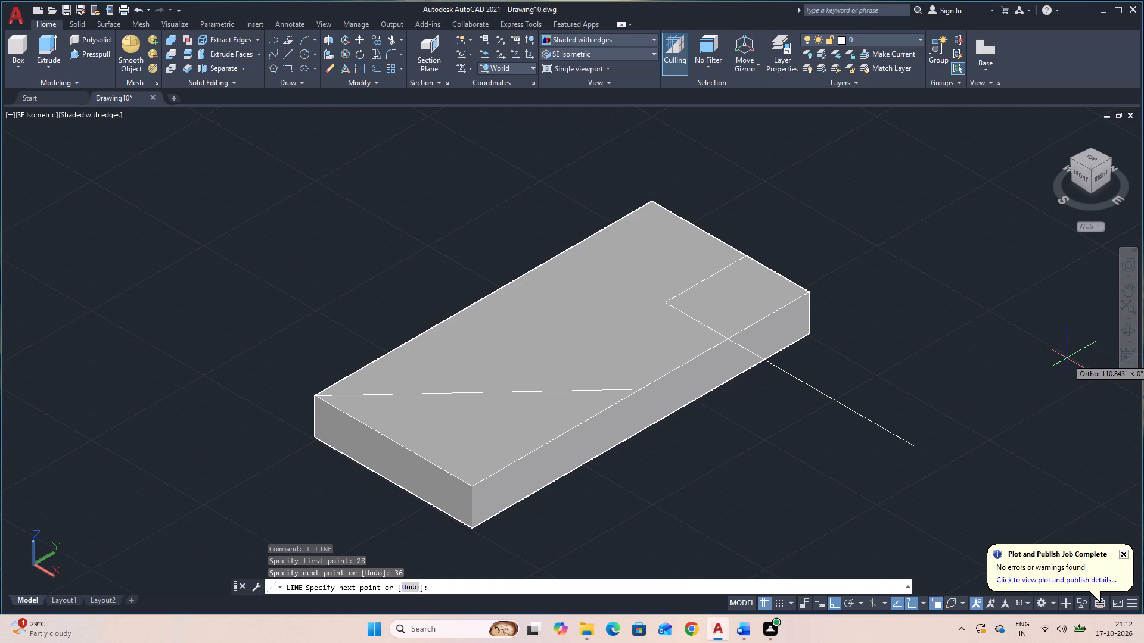
pyautogui.press('Escape')
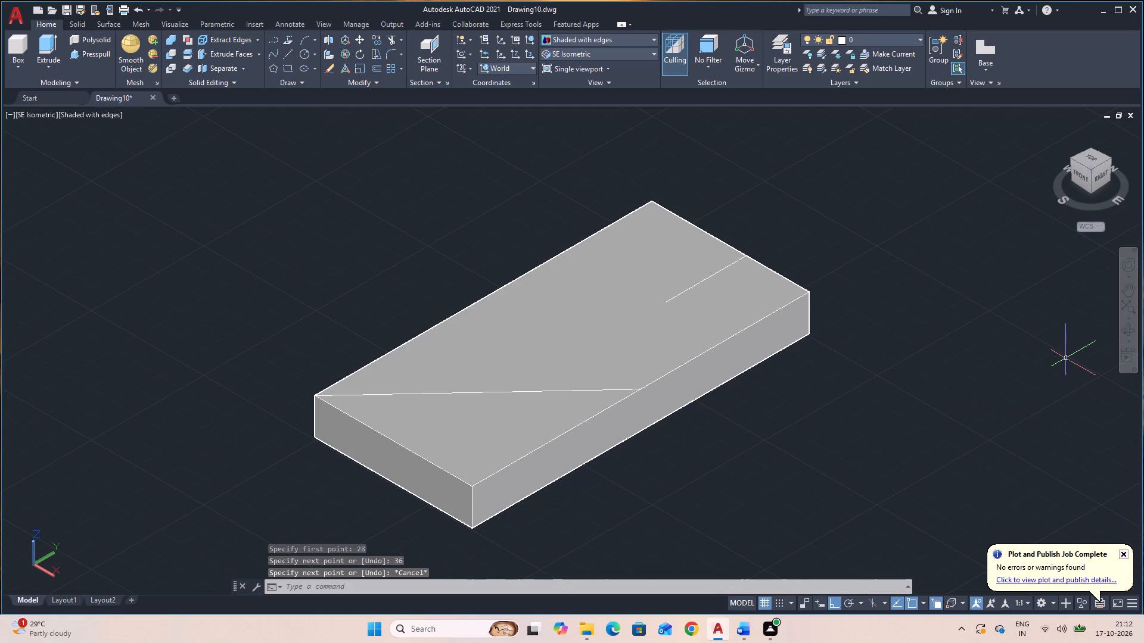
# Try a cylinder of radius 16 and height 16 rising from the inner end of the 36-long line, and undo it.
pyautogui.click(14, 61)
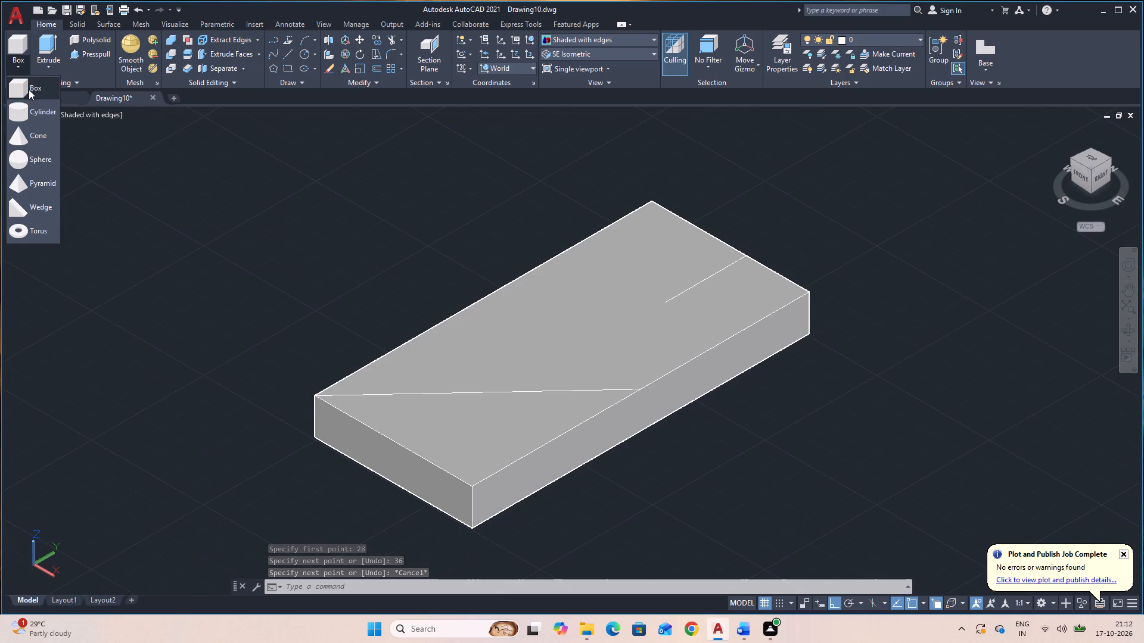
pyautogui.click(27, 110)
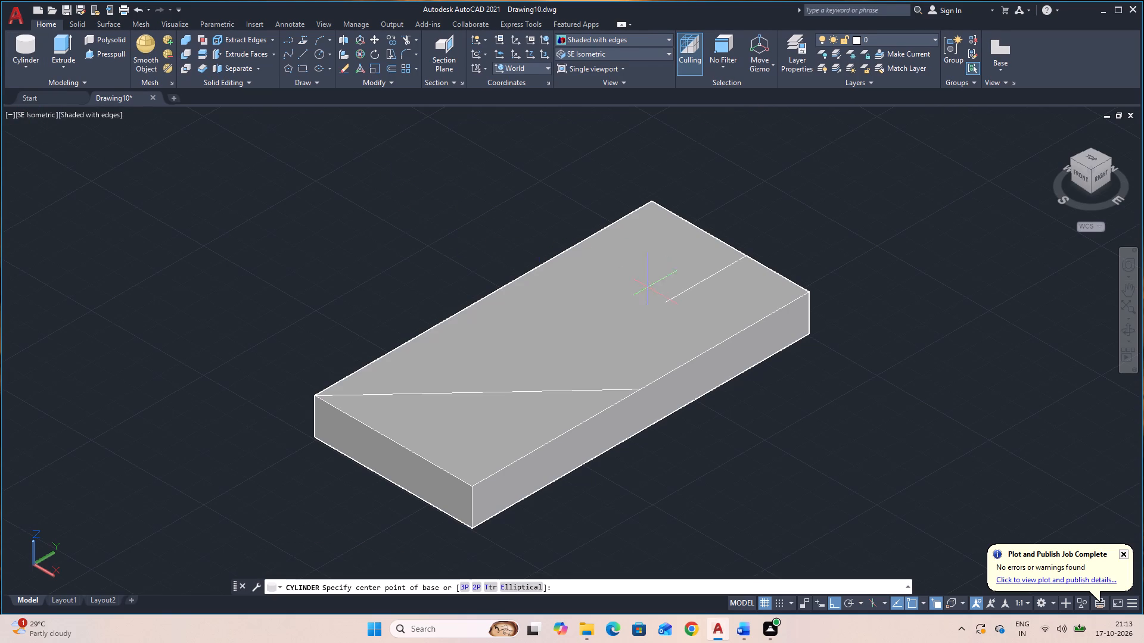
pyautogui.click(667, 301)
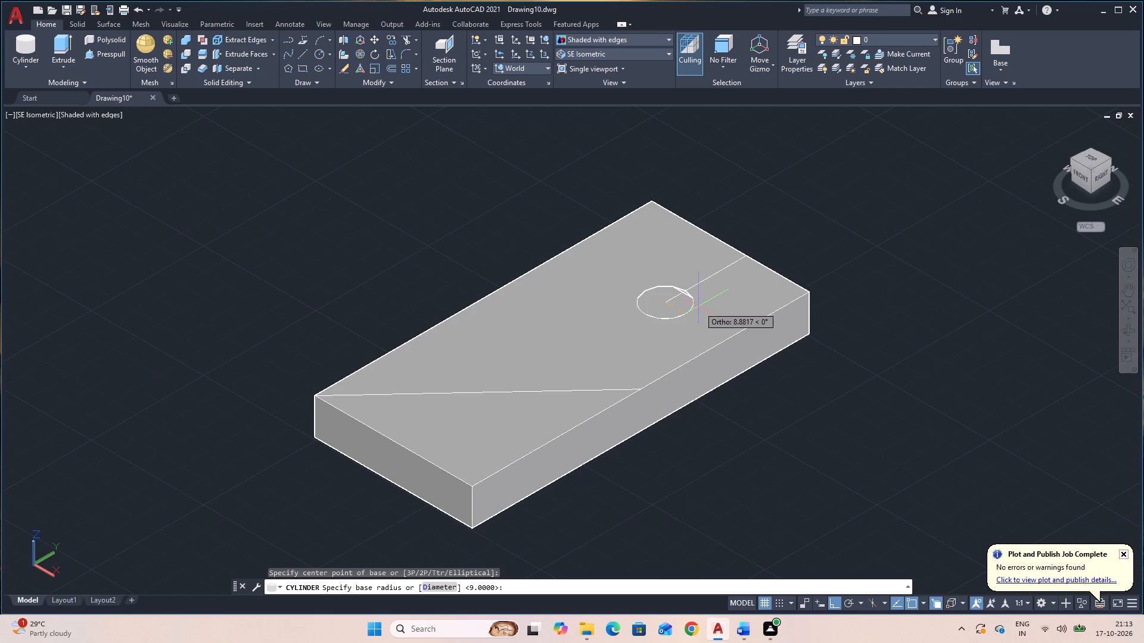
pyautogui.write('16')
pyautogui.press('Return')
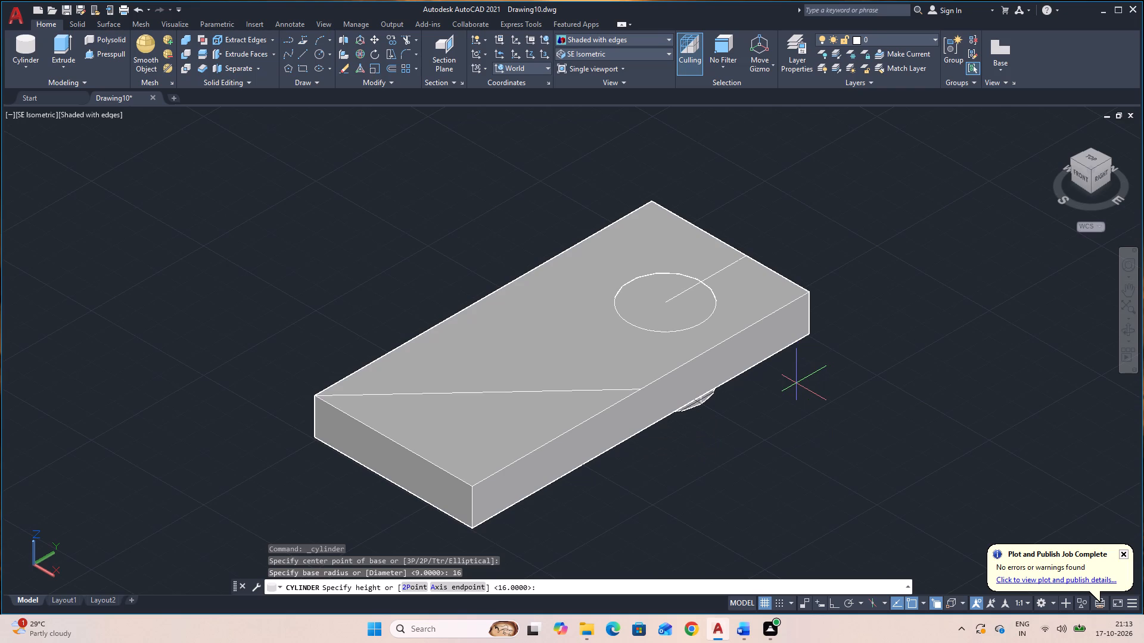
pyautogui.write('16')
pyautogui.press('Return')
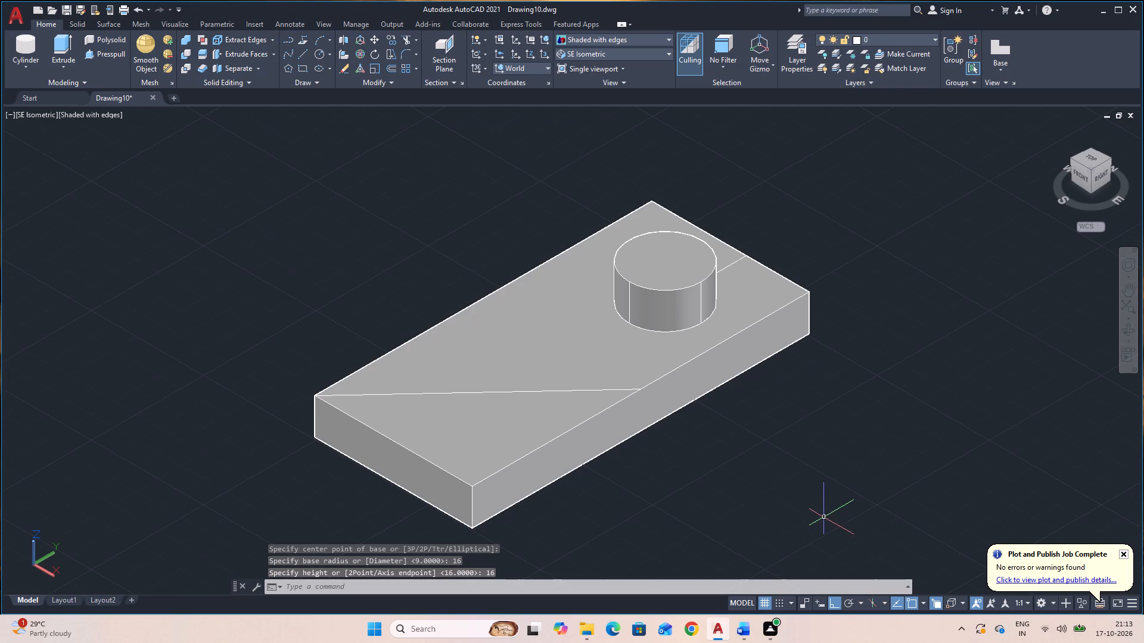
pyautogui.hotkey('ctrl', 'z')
# Create a cylinder of radius 16 centred on the inner end of the 36-long line, with height -16 down into the plate.
pyautogui.click(27, 40)
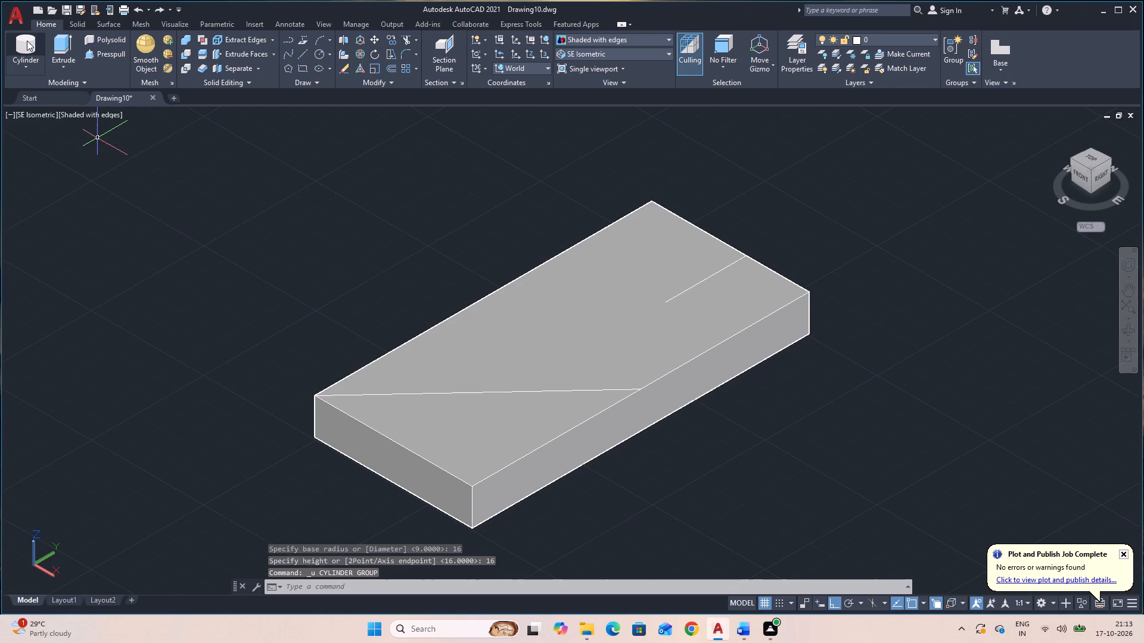
pyautogui.click(669, 304)
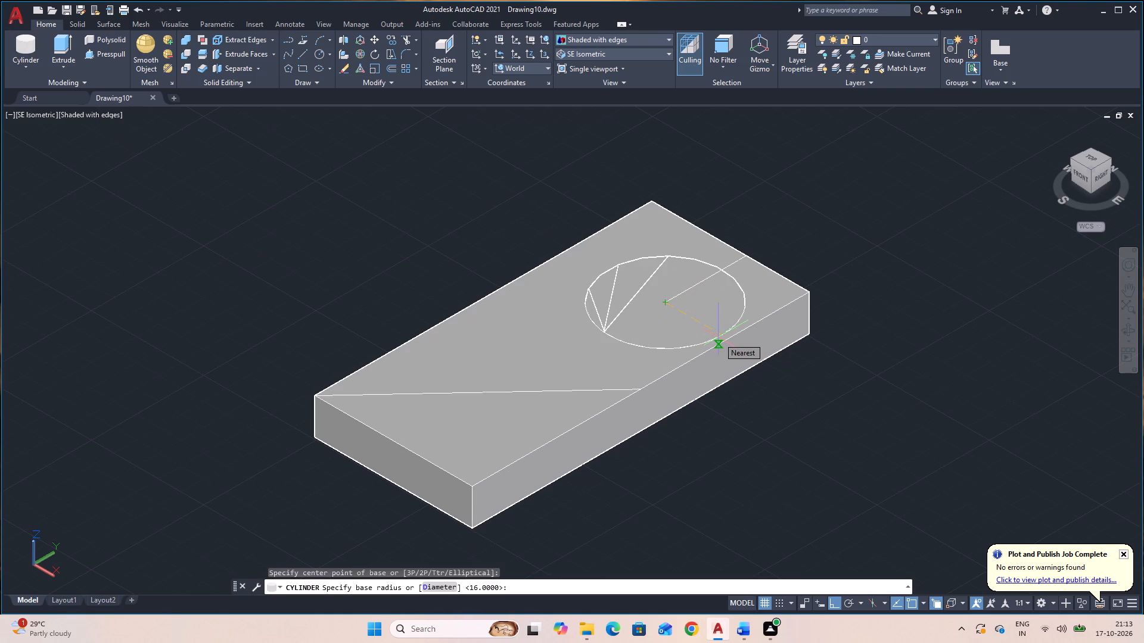
pyautogui.write('16')
pyautogui.press('Return')
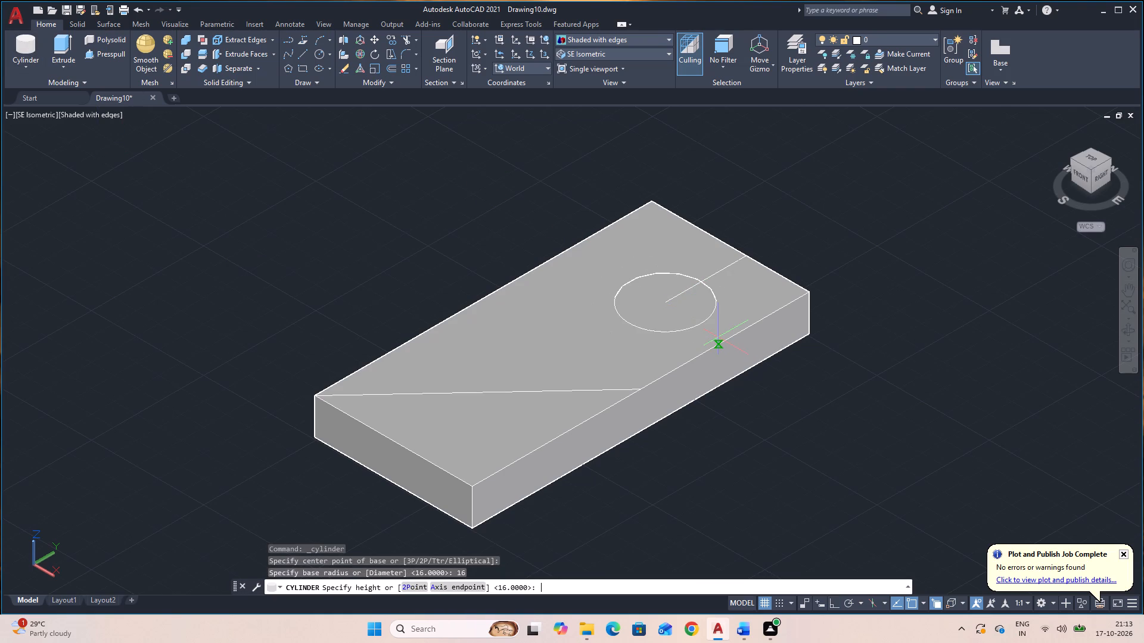
pyautogui.press('-')
pyautogui.write('16')
pyautogui.press('Return')
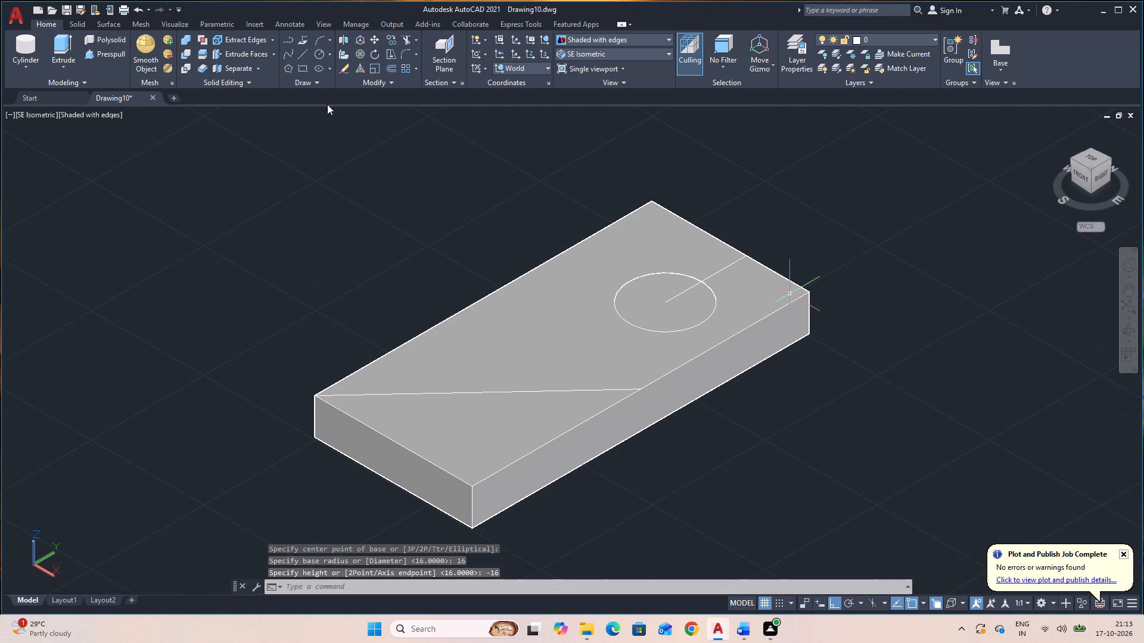
# Start a second cylinder centred on the inner end of the 36-long line, concentric with the radius 16 cylinder.
pyautogui.click(23, 40)
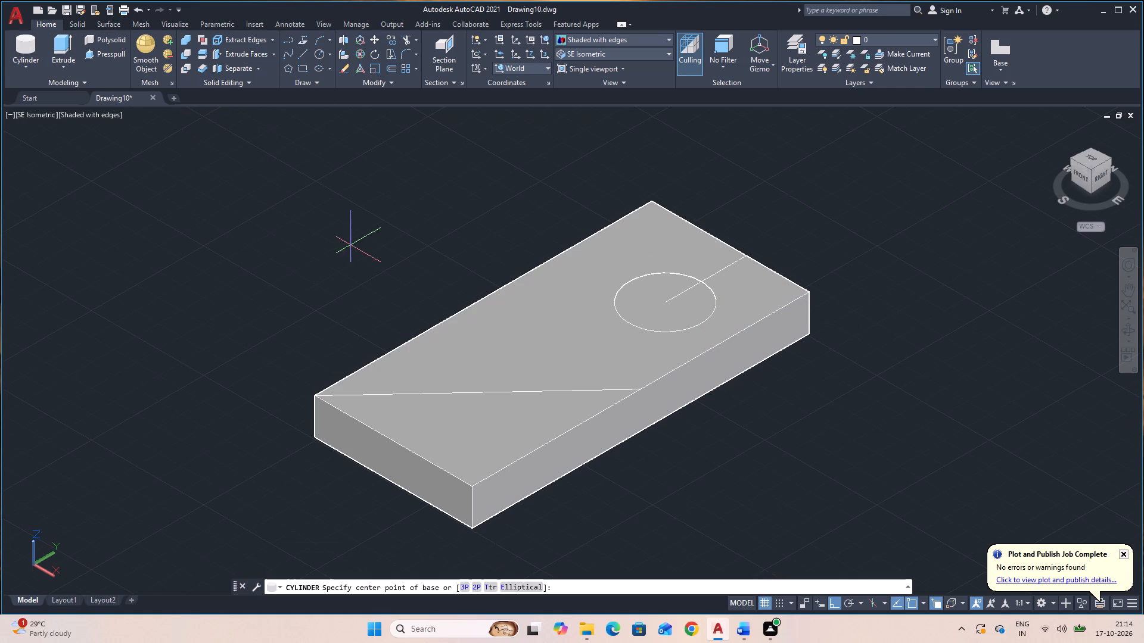
pyautogui.click(667, 305)
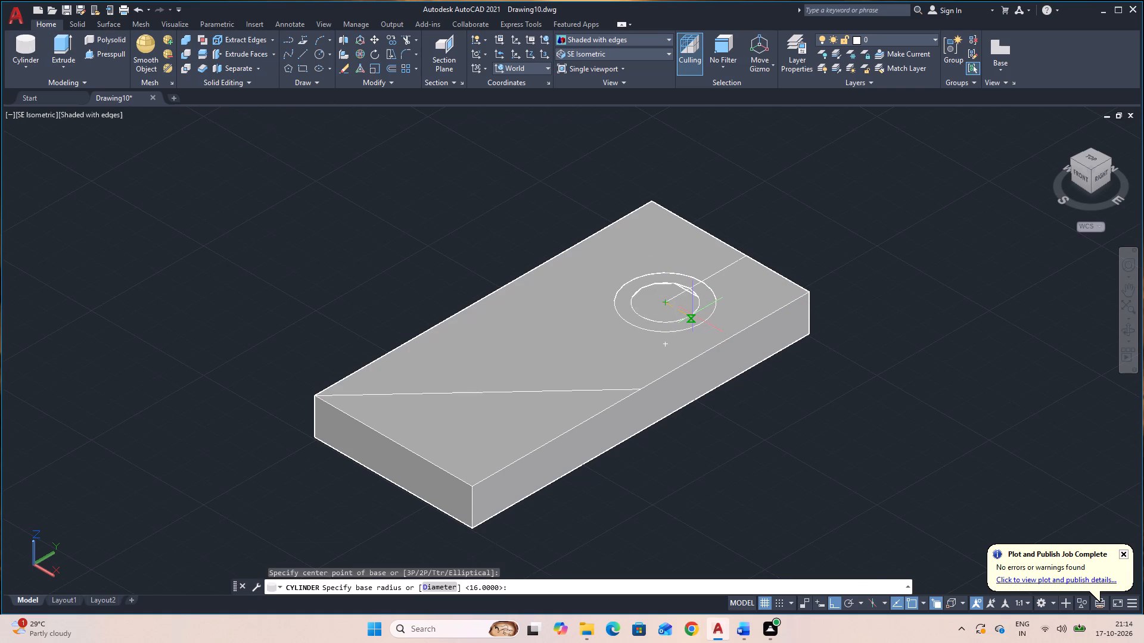
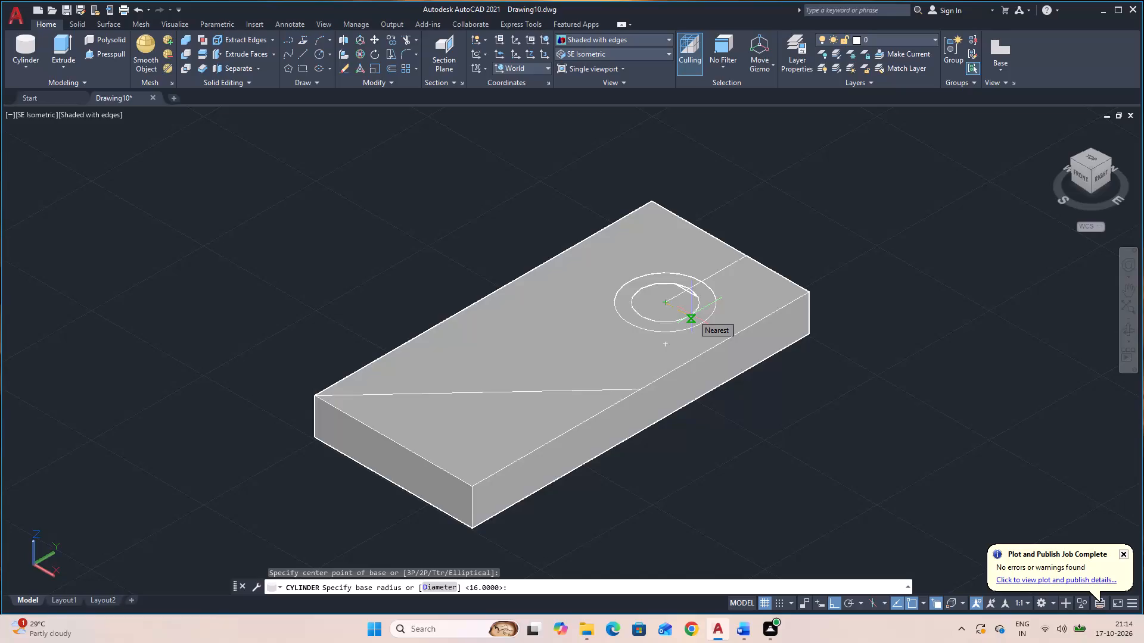
# Give the concentric cylinder at the inner end of the 36-long line a radius of 8 and a height of -16.
pyautogui.press('8')
pyautogui.press('Return')
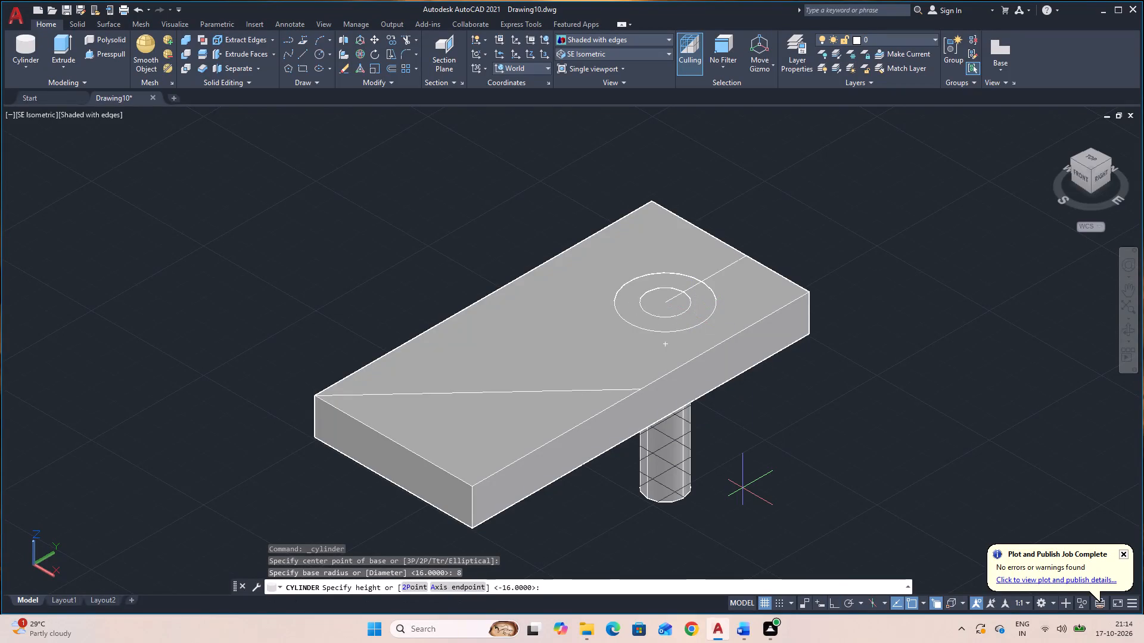
pyautogui.press('-')
pyautogui.write('16')
pyautogui.press('Return')
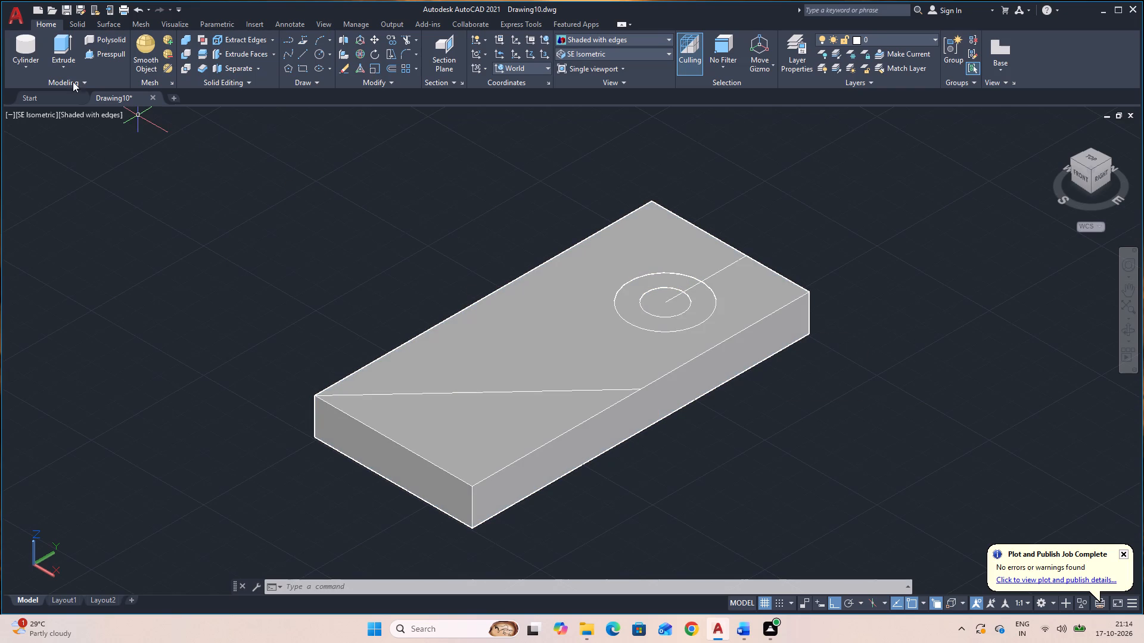
# Create a cylinder of radius 16 and height -16, centred 32 from the first cylinders' centre along the plate's length, towards the near short edge.
pyautogui.click(15, 49)
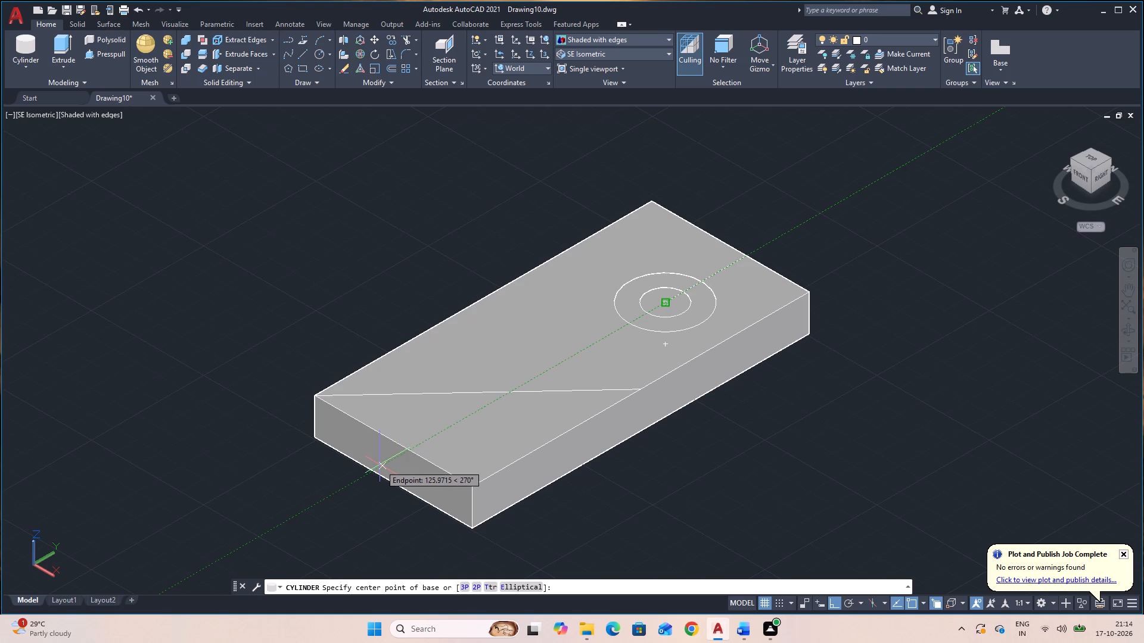
pyautogui.write('32')
pyautogui.press('Return')
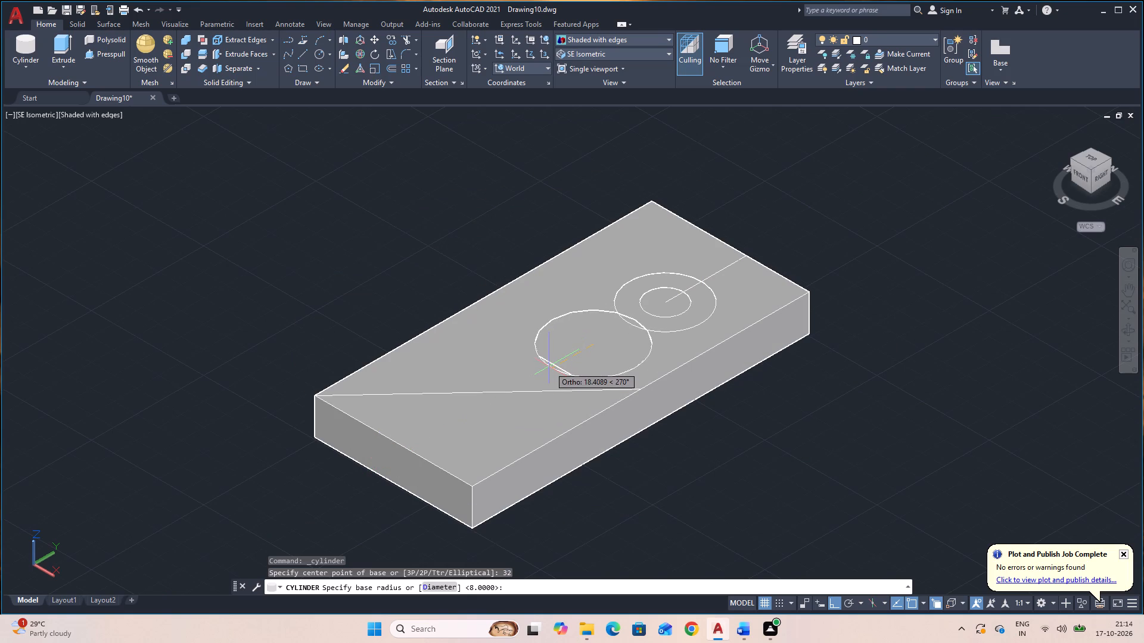
pyautogui.write('16')
pyautogui.press('Return')
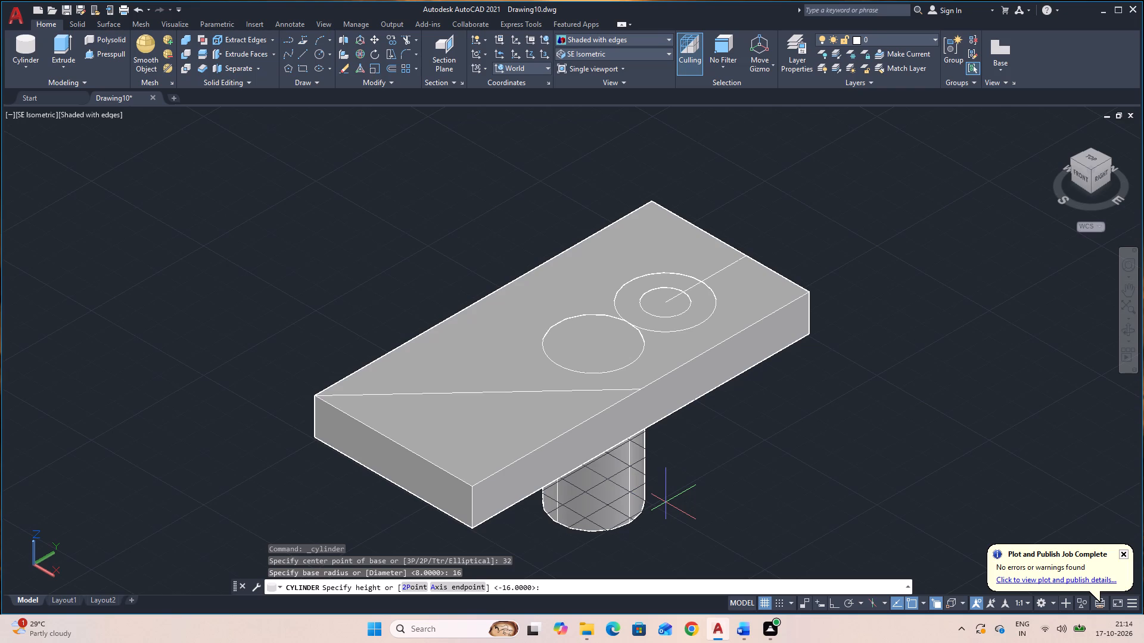
pyautogui.press('Return')
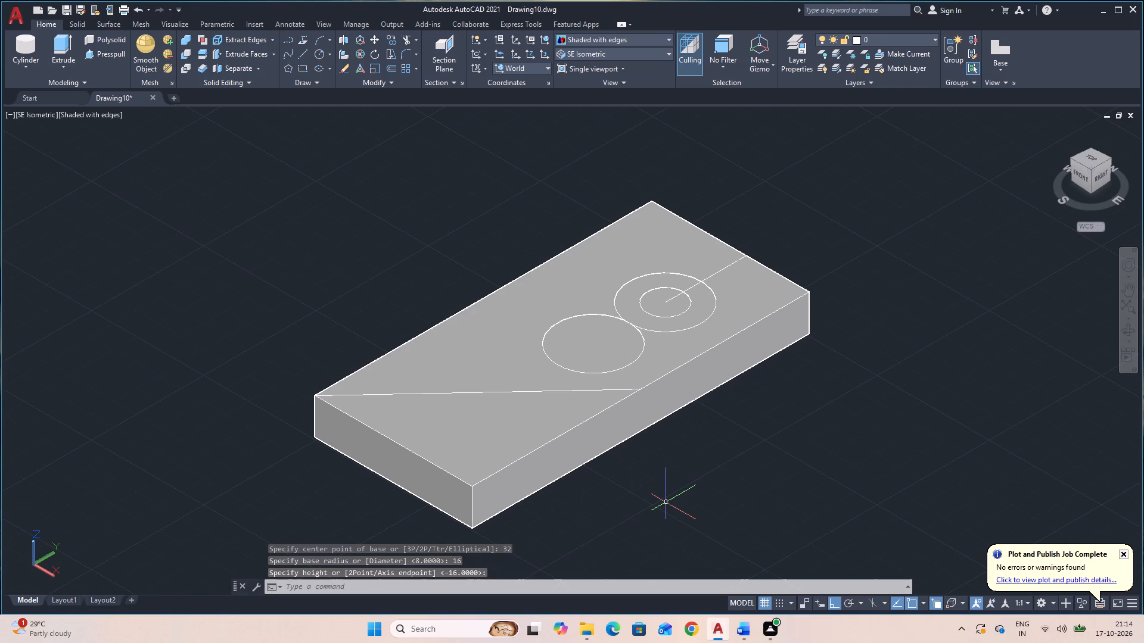
# Create a cylinder of radius 8 and height -16 concentric with the second radius 16 cylinder.
pyautogui.click(18, 45)
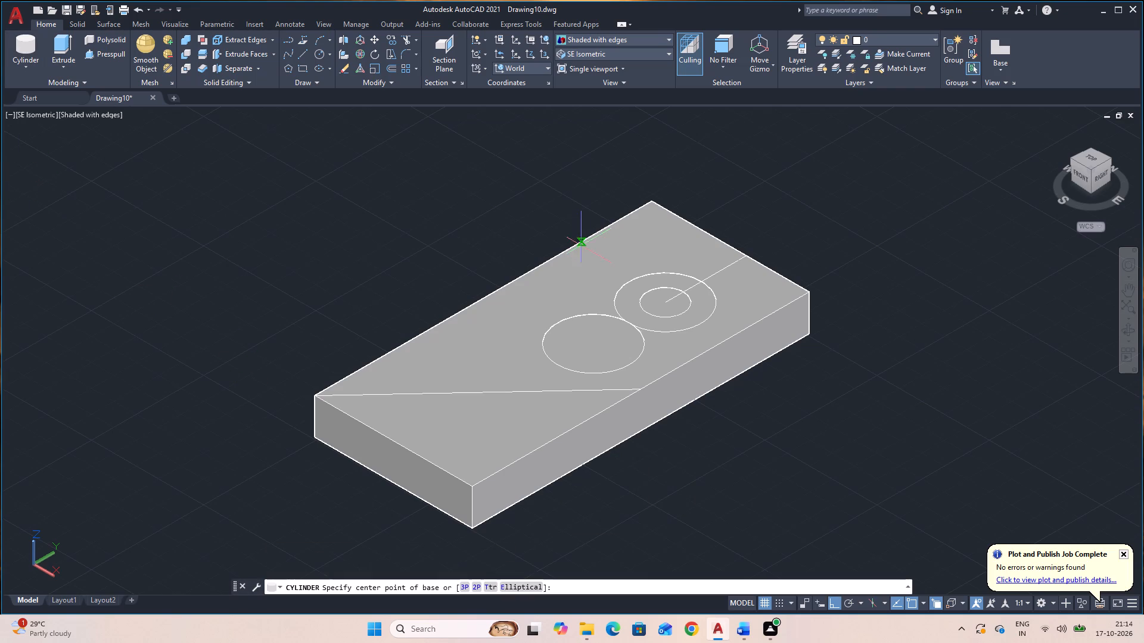
pyautogui.click(593, 341)
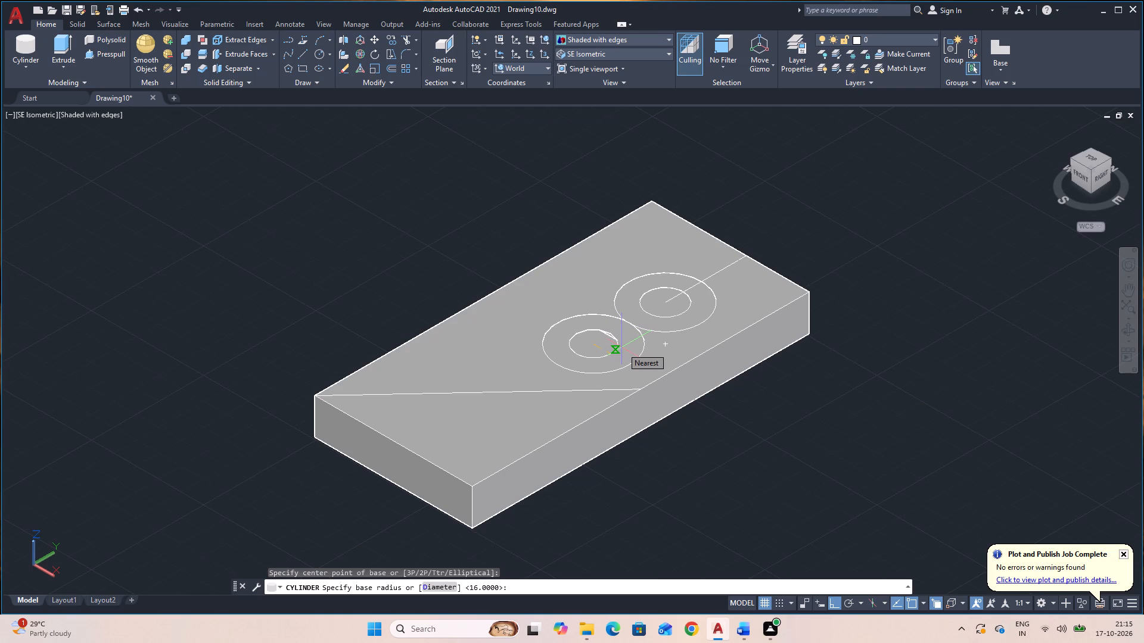
pyautogui.press('8')
pyautogui.press('Return')
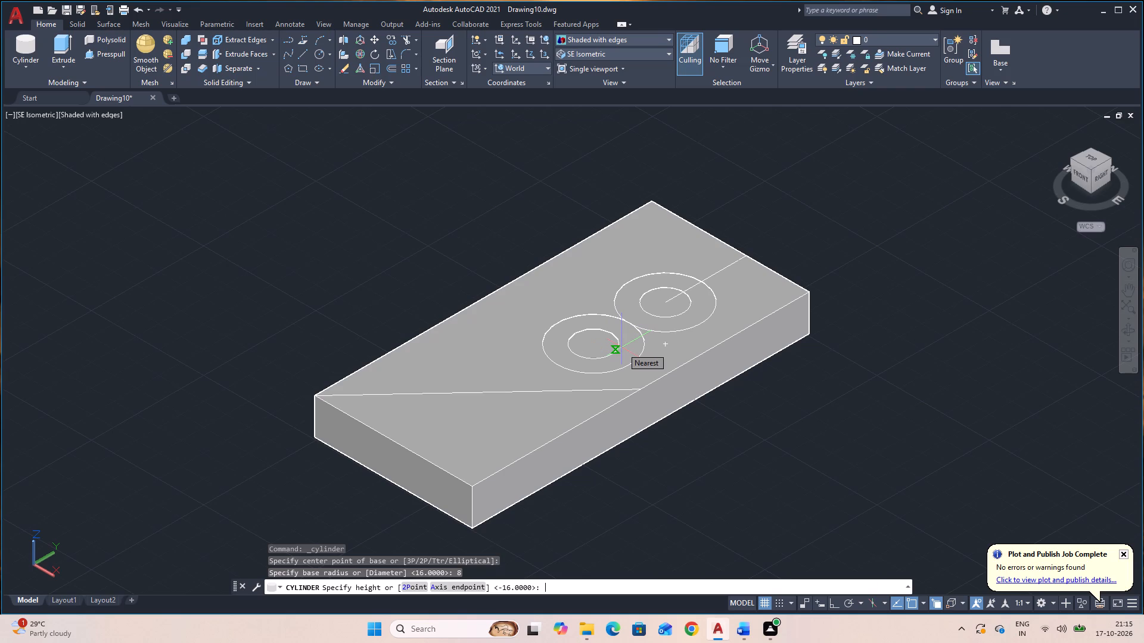
pyautogui.press('Return')
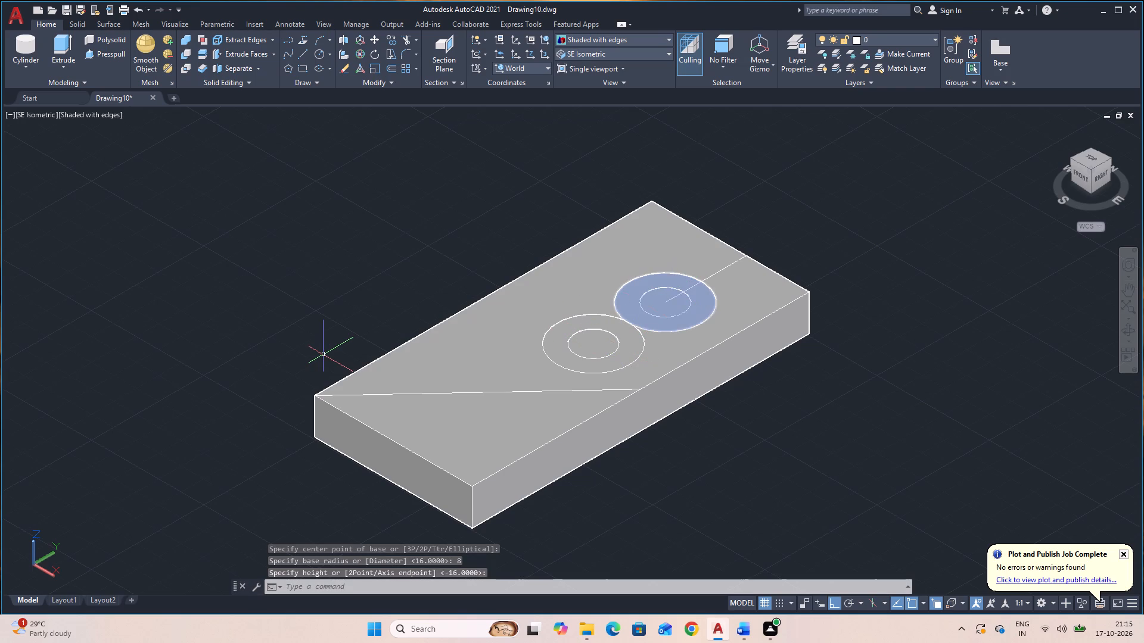
# Draw a line from the second radius 16 circle's far-side quadrant to the first one's matching quadrant, continuing across its diameter to the opposite quadrant.
pyautogui.write('L')
pyautogui.press('space')
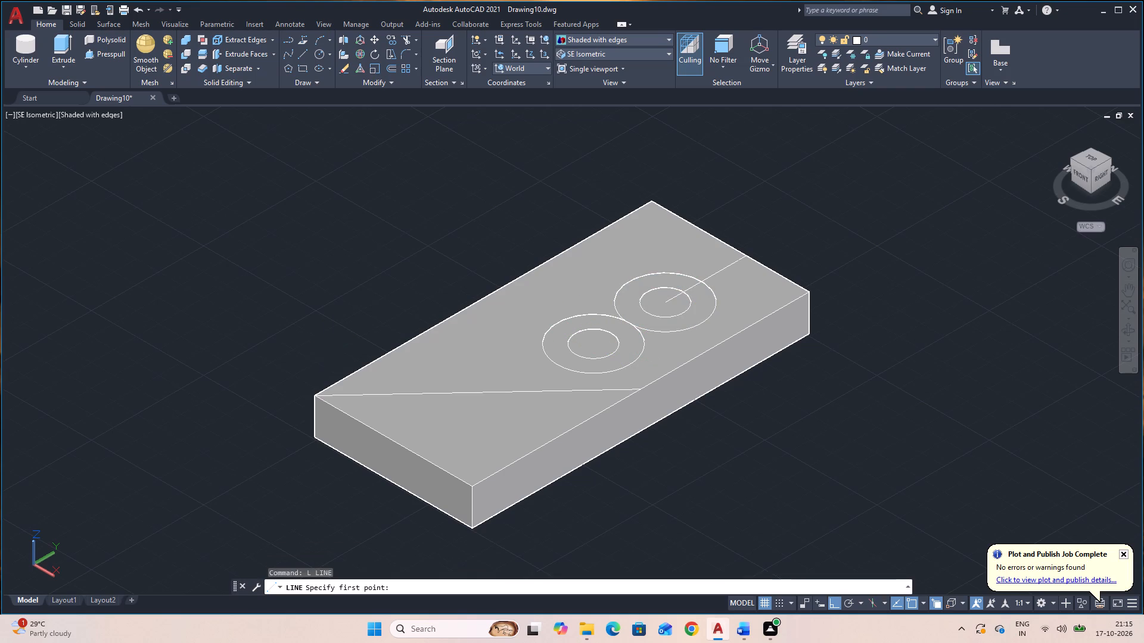
pyautogui.keyDown('shift'); pyautogui.rightClick(436, 333); pyautogui.keyUp('shift')
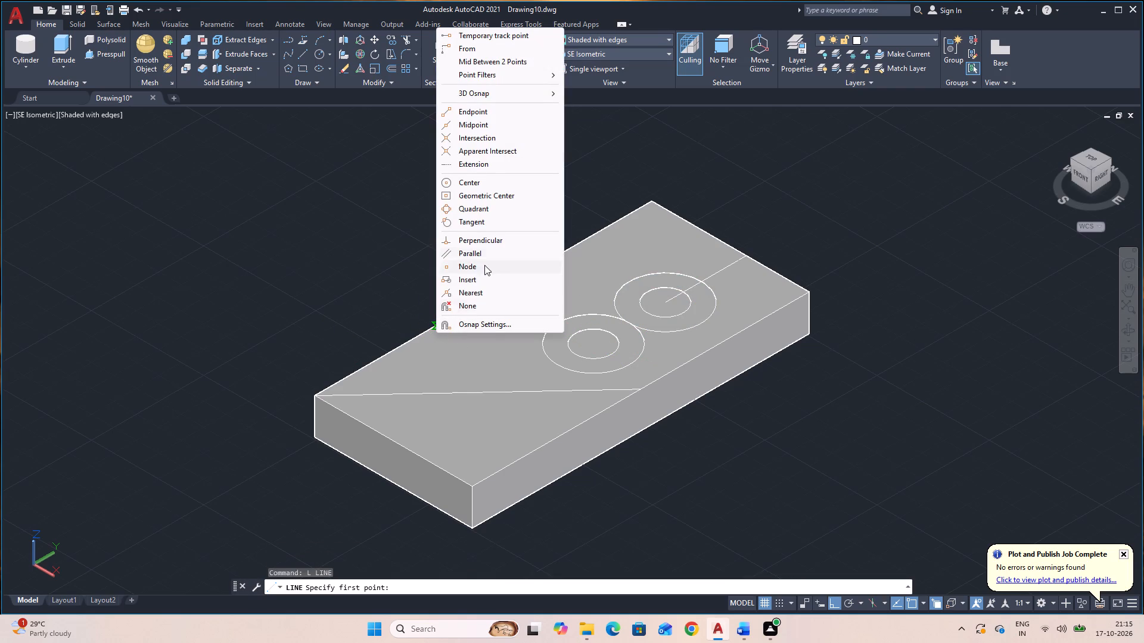
pyautogui.click(488, 209)
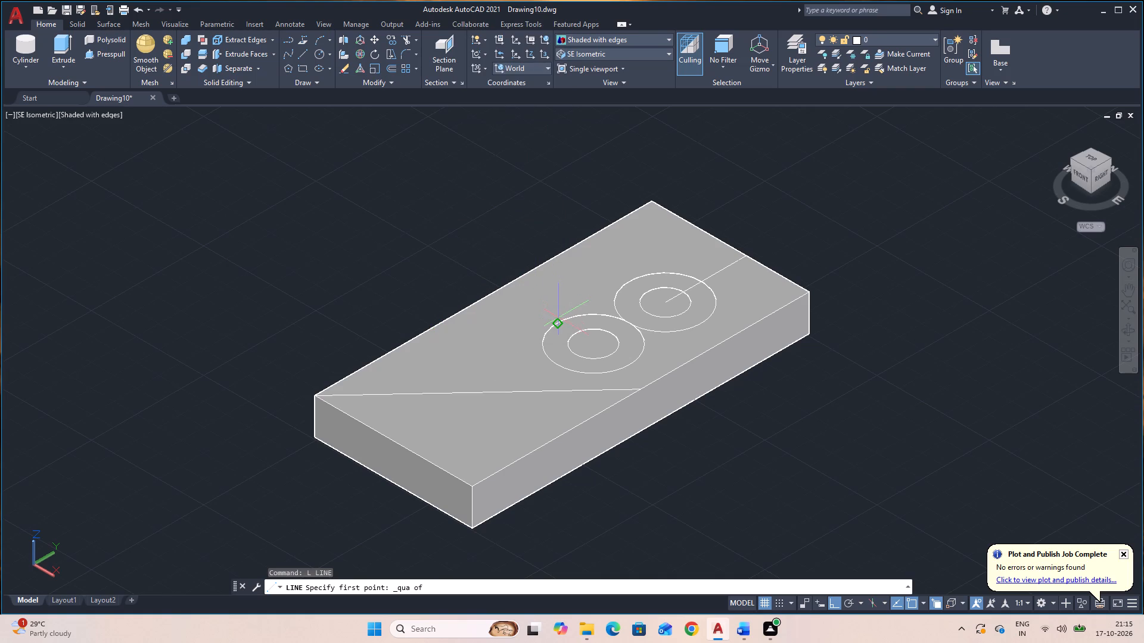
pyautogui.click(557, 324)
pyautogui.keyDown('shift'); pyautogui.rightClick(635, 261); pyautogui.keyUp('shift')
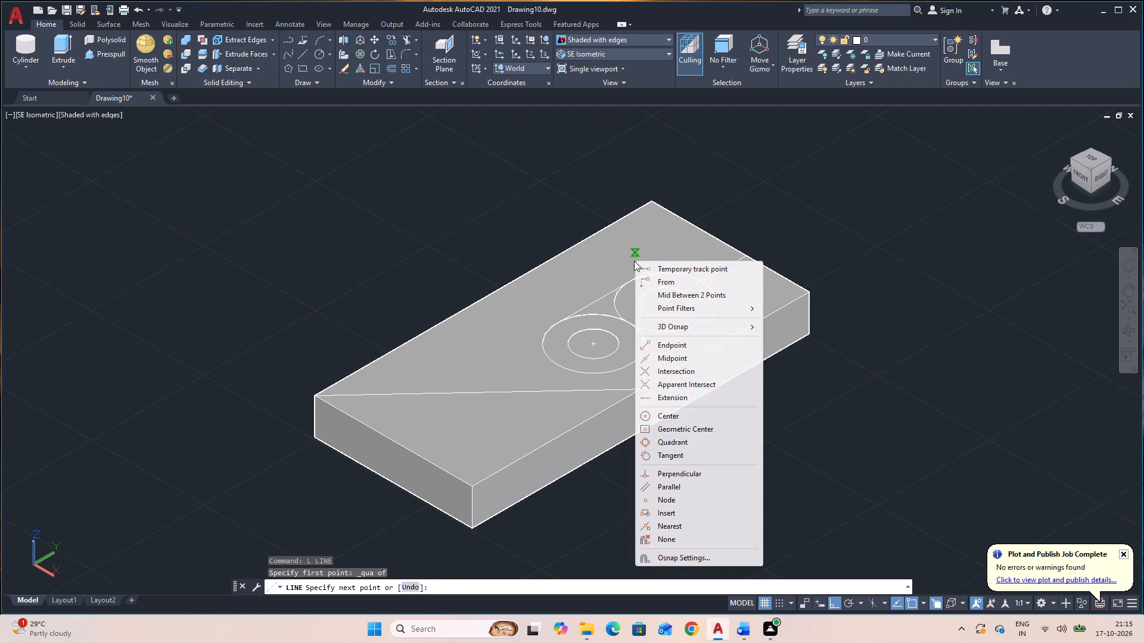
pyautogui.click(689, 442)
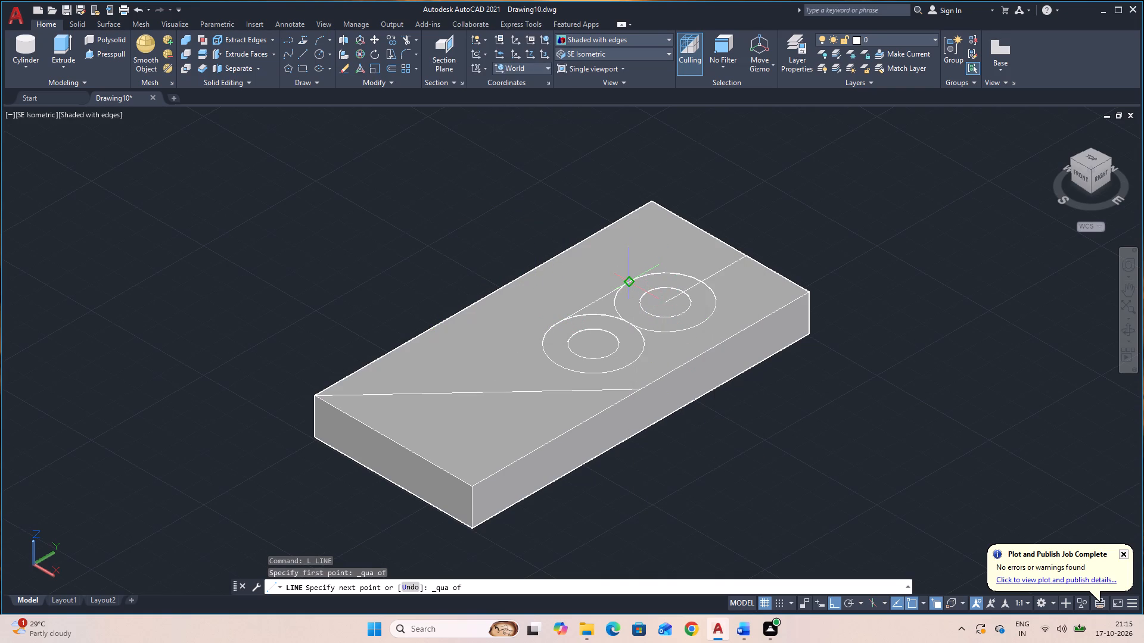
pyautogui.click(630, 285)
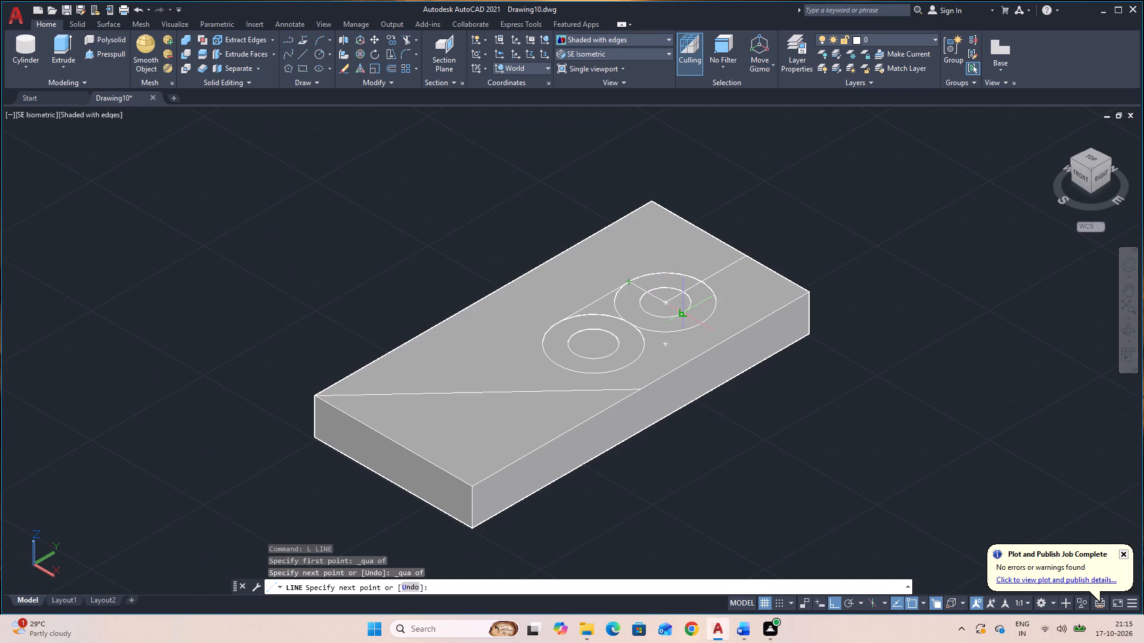
pyautogui.click(700, 326)
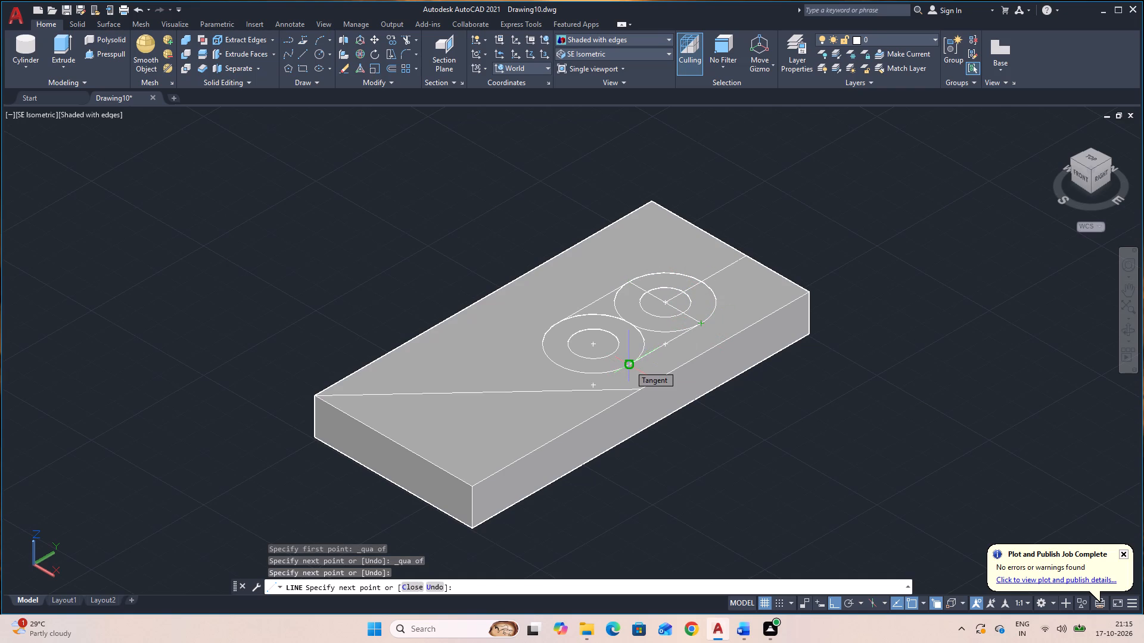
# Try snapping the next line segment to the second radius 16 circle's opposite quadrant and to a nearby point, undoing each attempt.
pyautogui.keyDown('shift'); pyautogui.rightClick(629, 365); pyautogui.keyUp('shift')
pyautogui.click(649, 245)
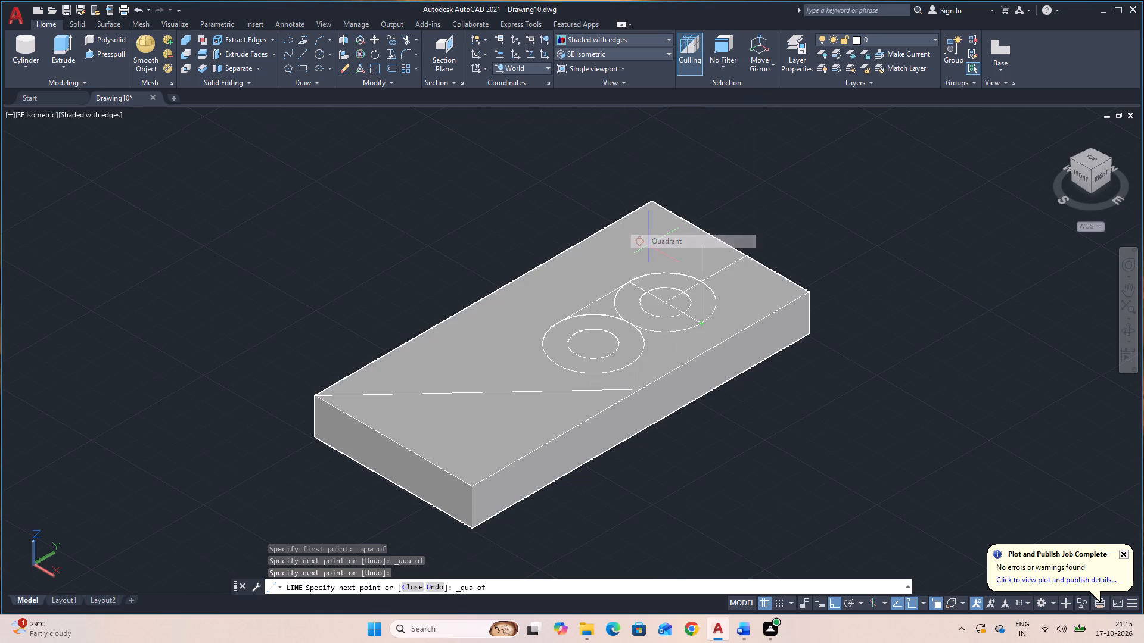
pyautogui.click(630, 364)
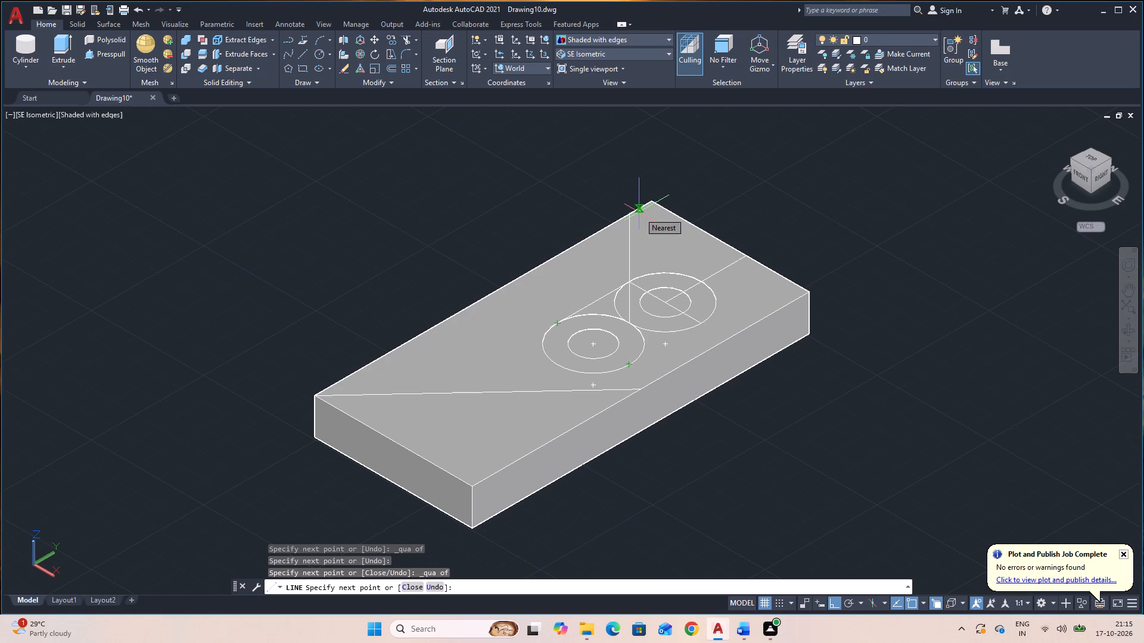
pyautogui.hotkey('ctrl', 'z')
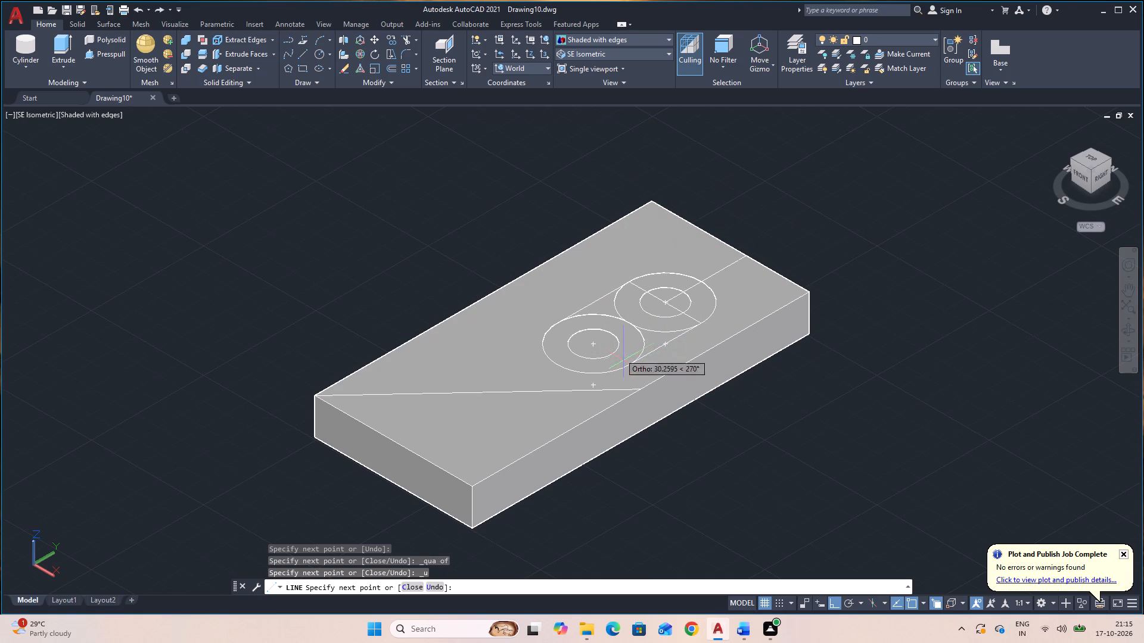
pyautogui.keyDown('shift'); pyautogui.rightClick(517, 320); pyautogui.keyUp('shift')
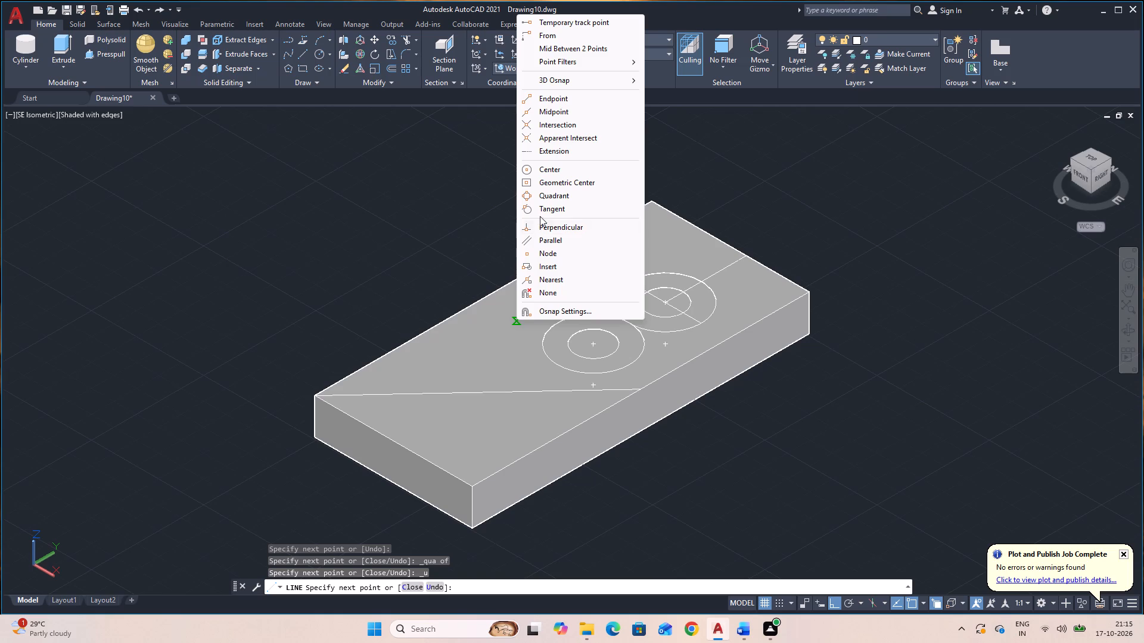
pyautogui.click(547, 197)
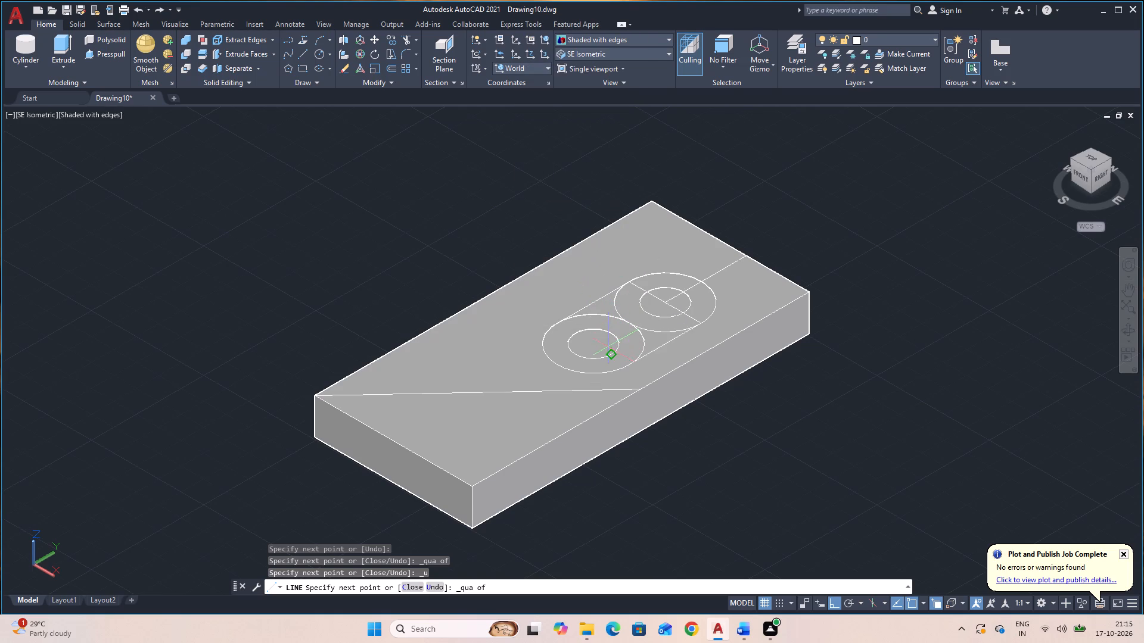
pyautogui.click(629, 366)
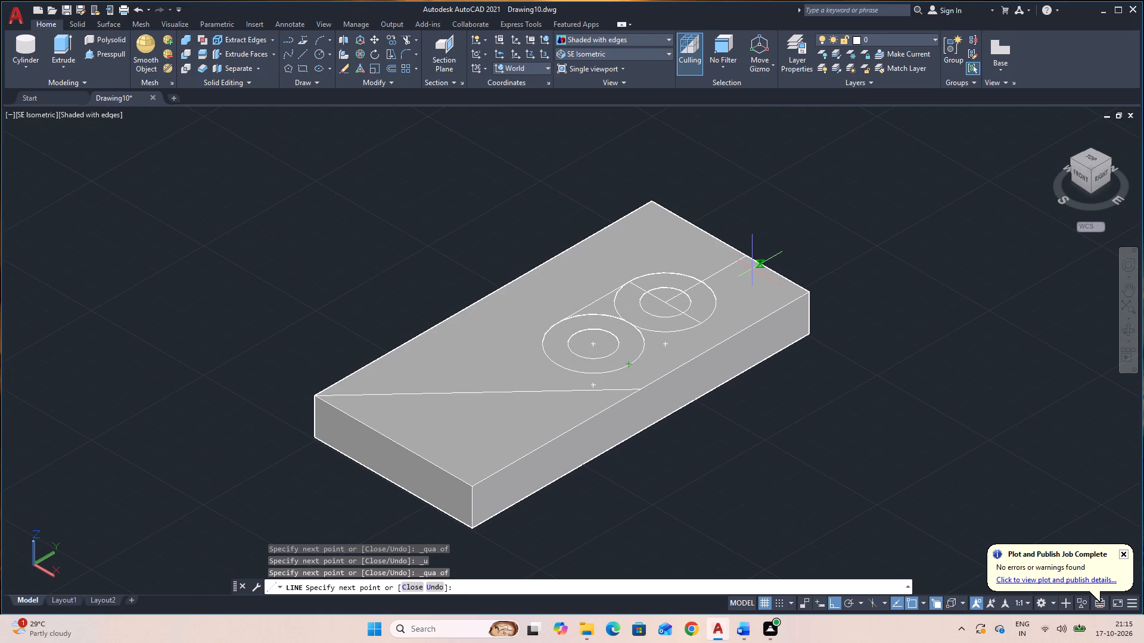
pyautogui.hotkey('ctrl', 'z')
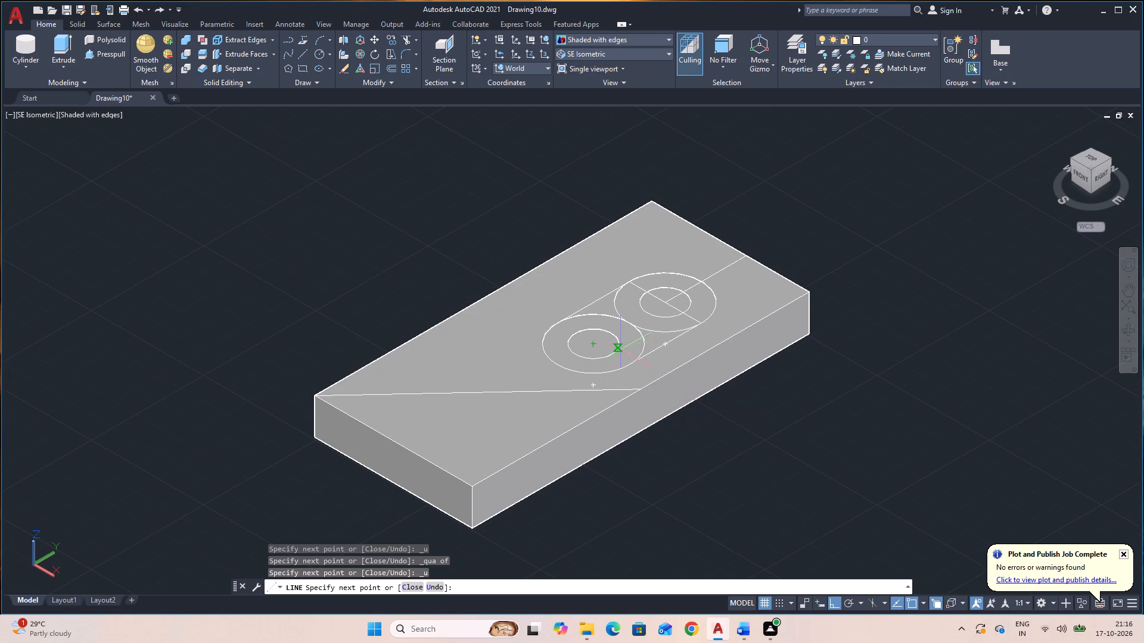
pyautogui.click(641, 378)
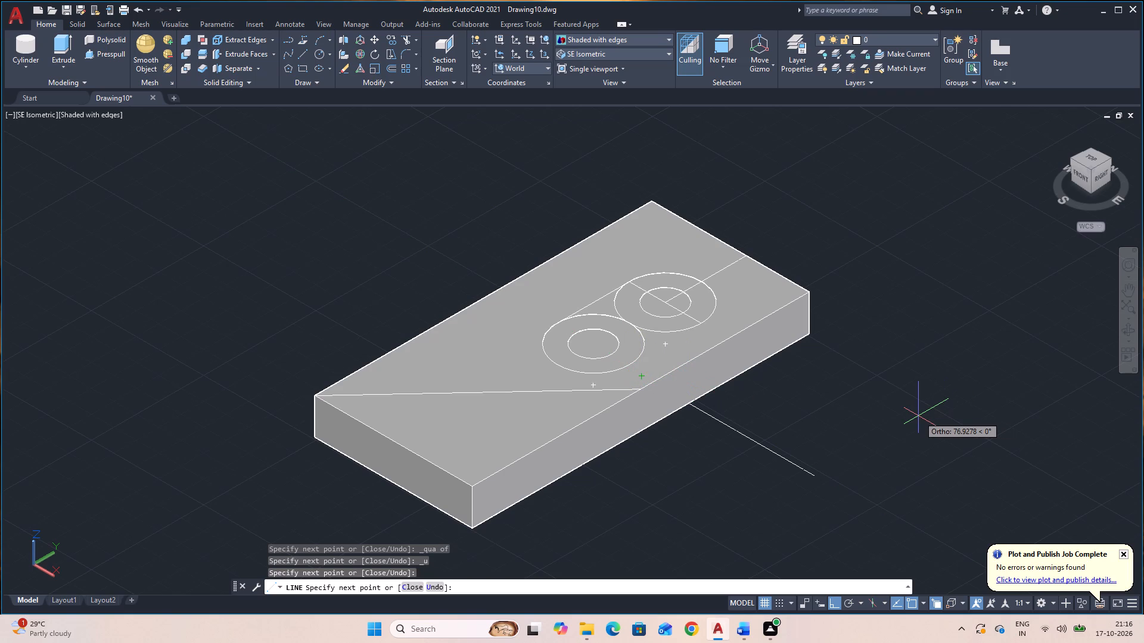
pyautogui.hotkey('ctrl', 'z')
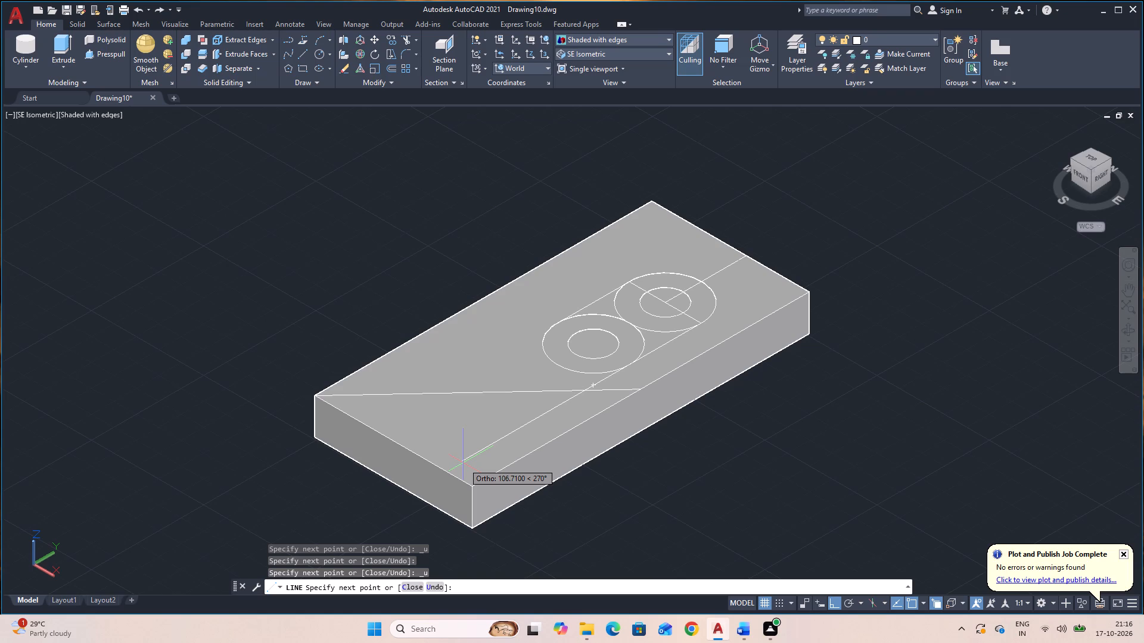
# Draw a 32-long segment parallel to the plate's long edge, back to the second radius 16 circle, and end the line.
pyautogui.write('32')
pyautogui.press('Return')
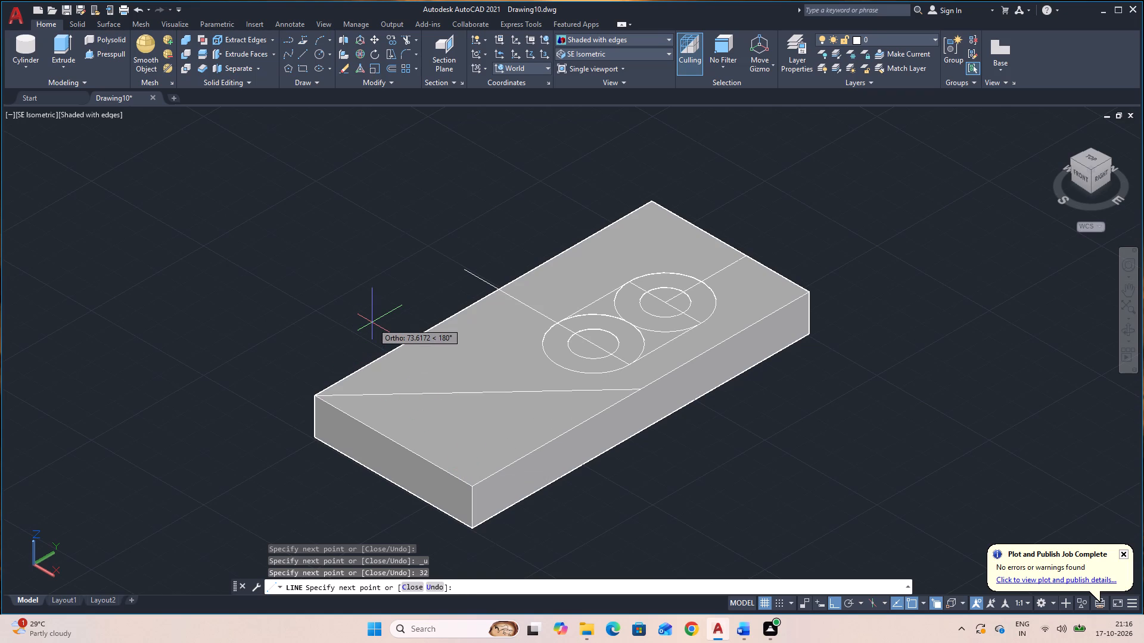
pyautogui.press('Escape')
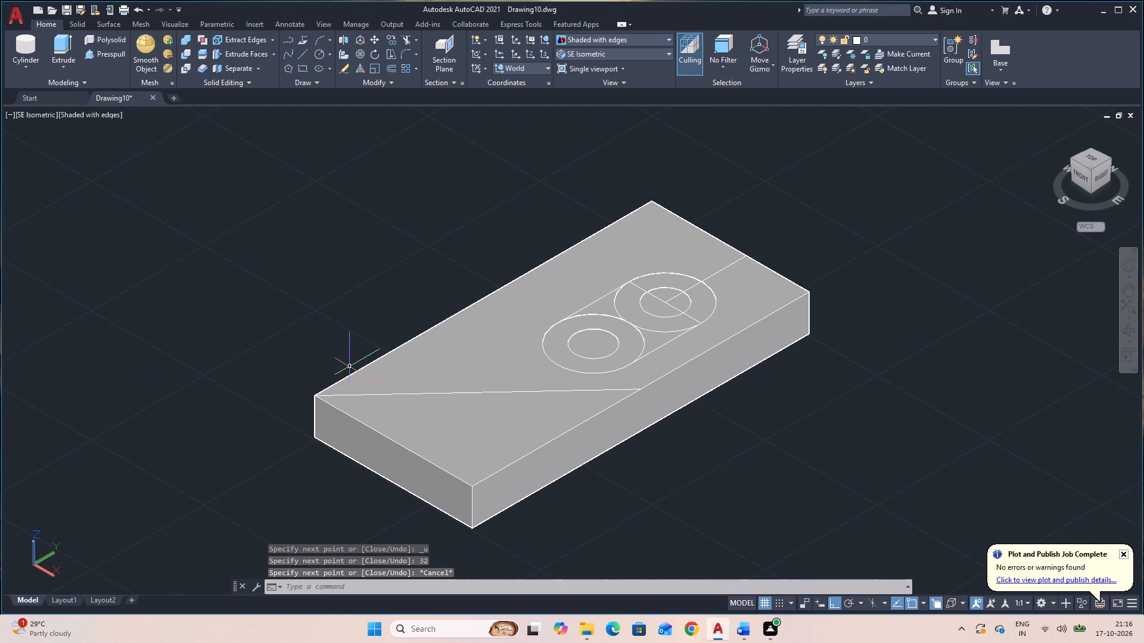
# Connect the two radius 8 circles with a line between matching quadrants, across the first circle's diameter, and 32 back along the opposite side.
pyautogui.press('space')
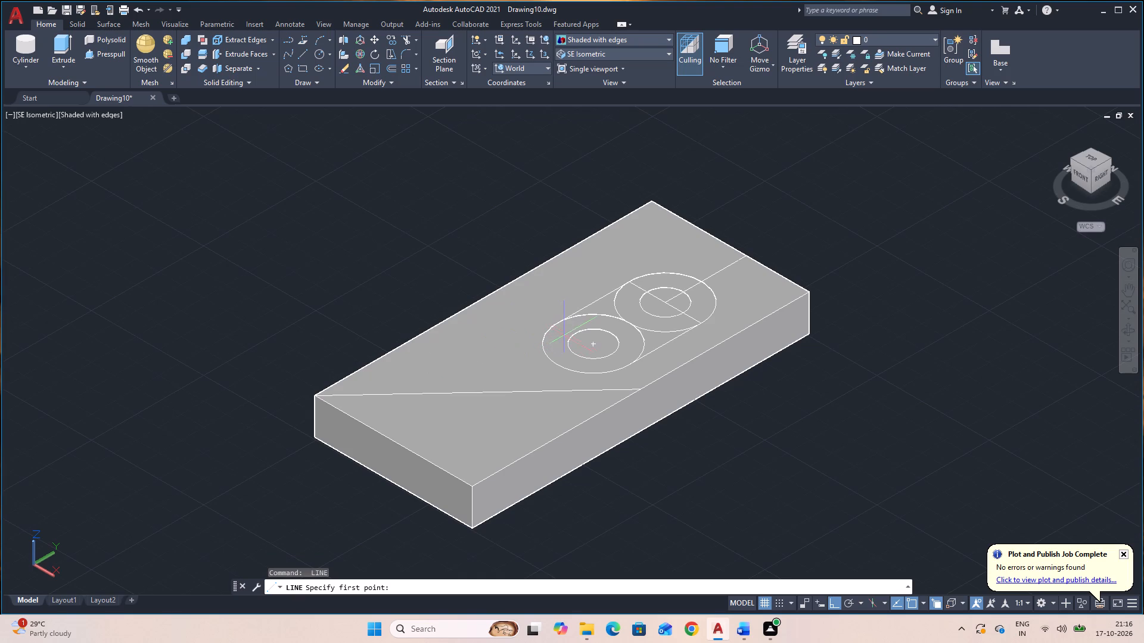
pyautogui.keyDown('shift'); pyautogui.rightClick(574, 329); pyautogui.keyUp('shift')
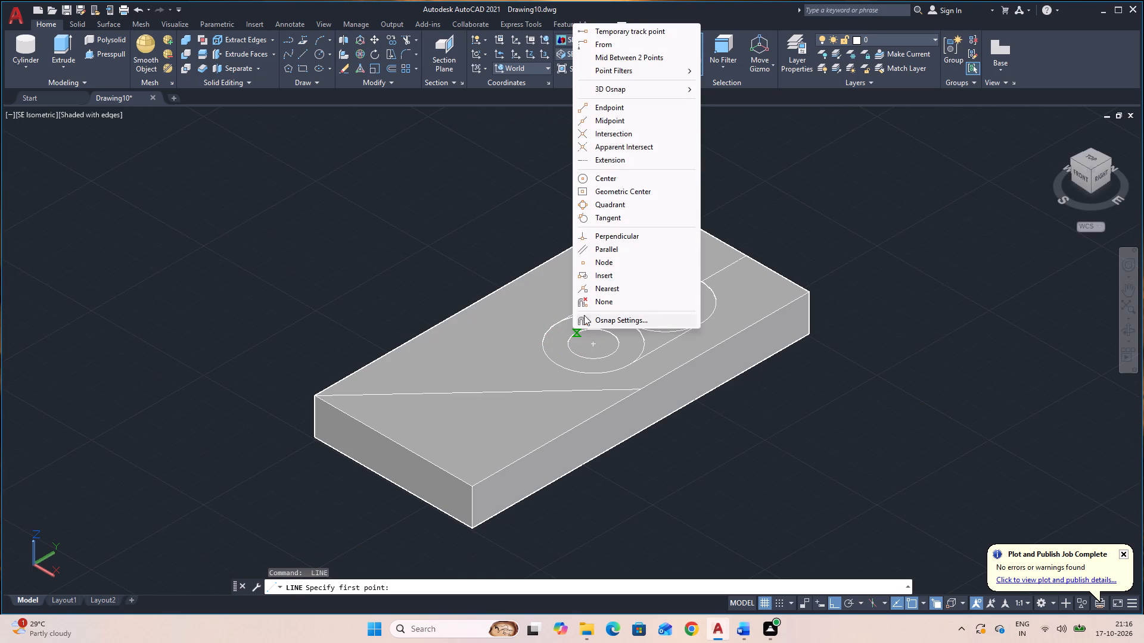
pyautogui.click(606, 204)
pyautogui.click(577, 332)
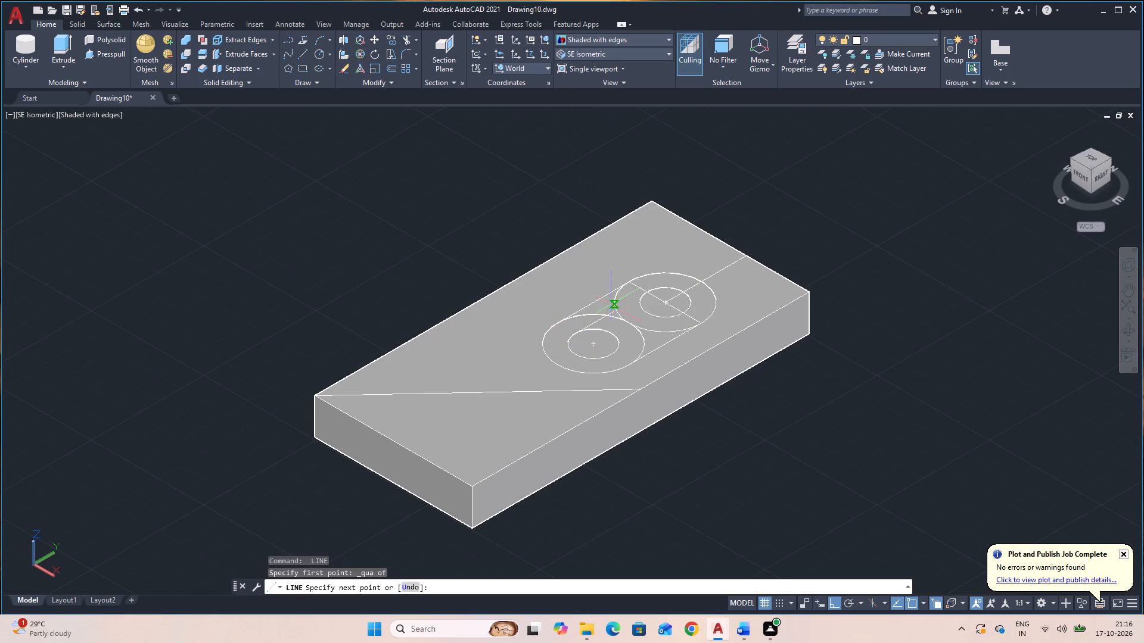
pyautogui.click(646, 290)
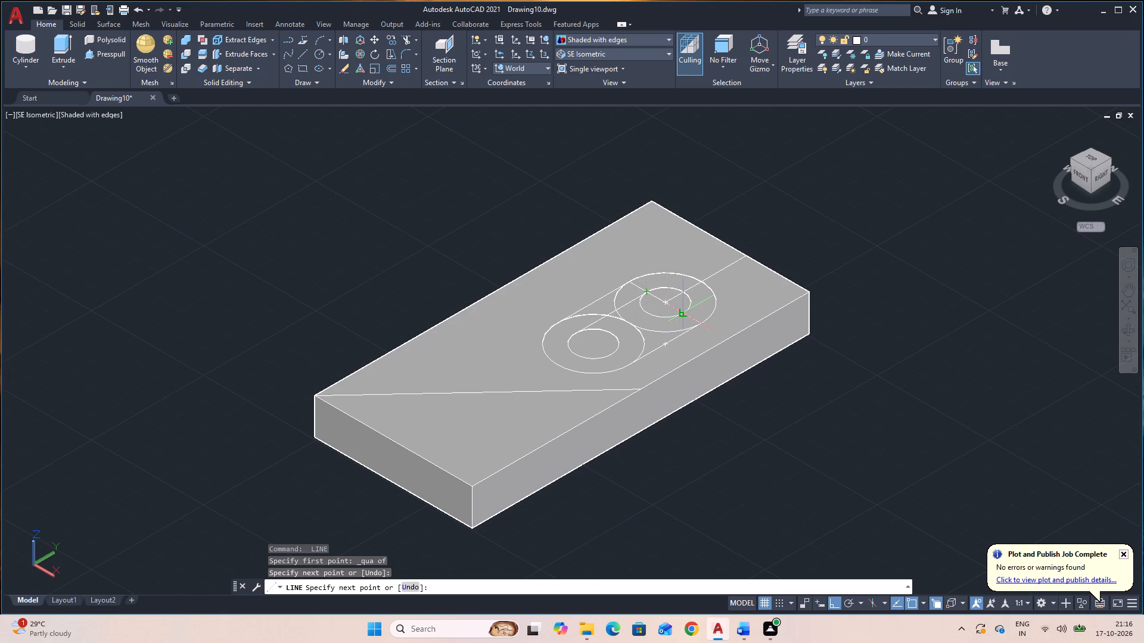
pyautogui.click(683, 315)
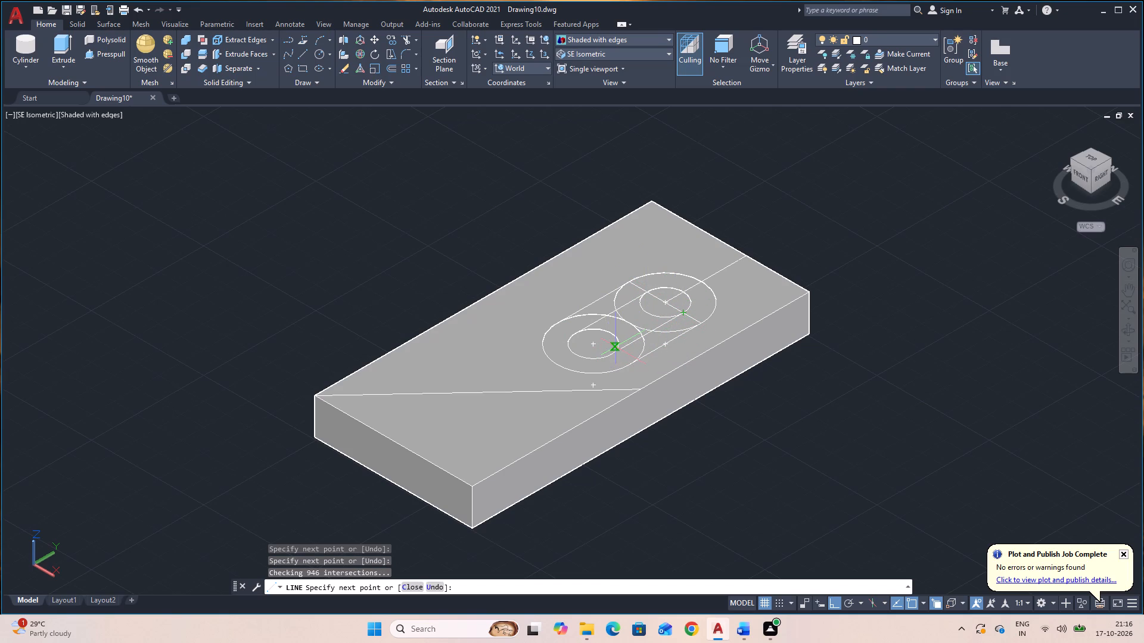
pyautogui.write('32')
pyautogui.press('Return')
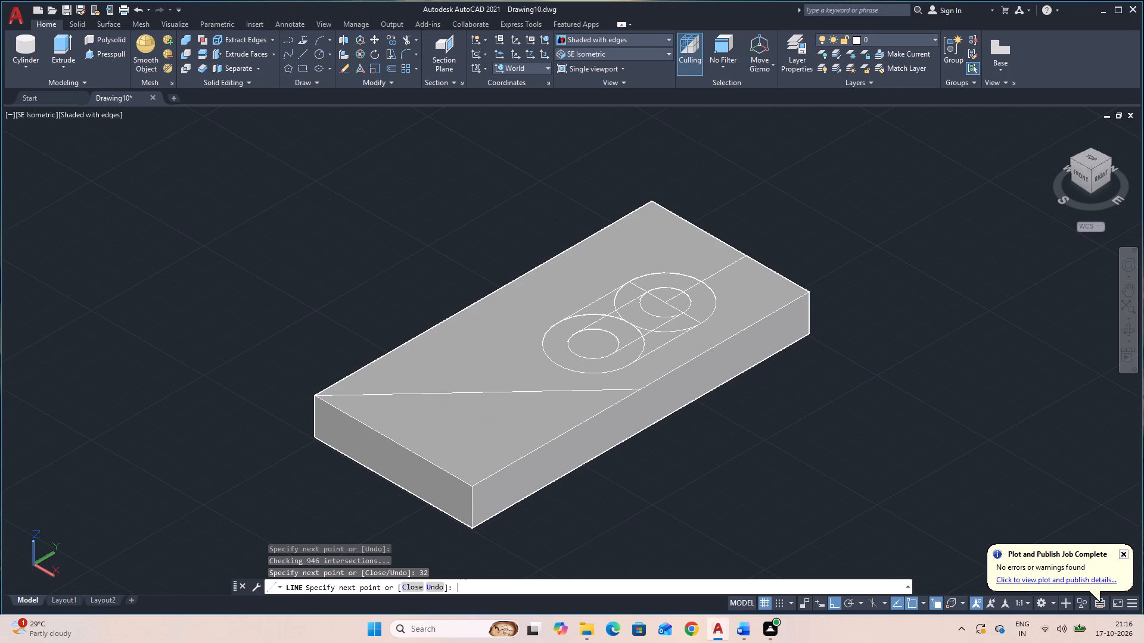
pyautogui.press('Escape')
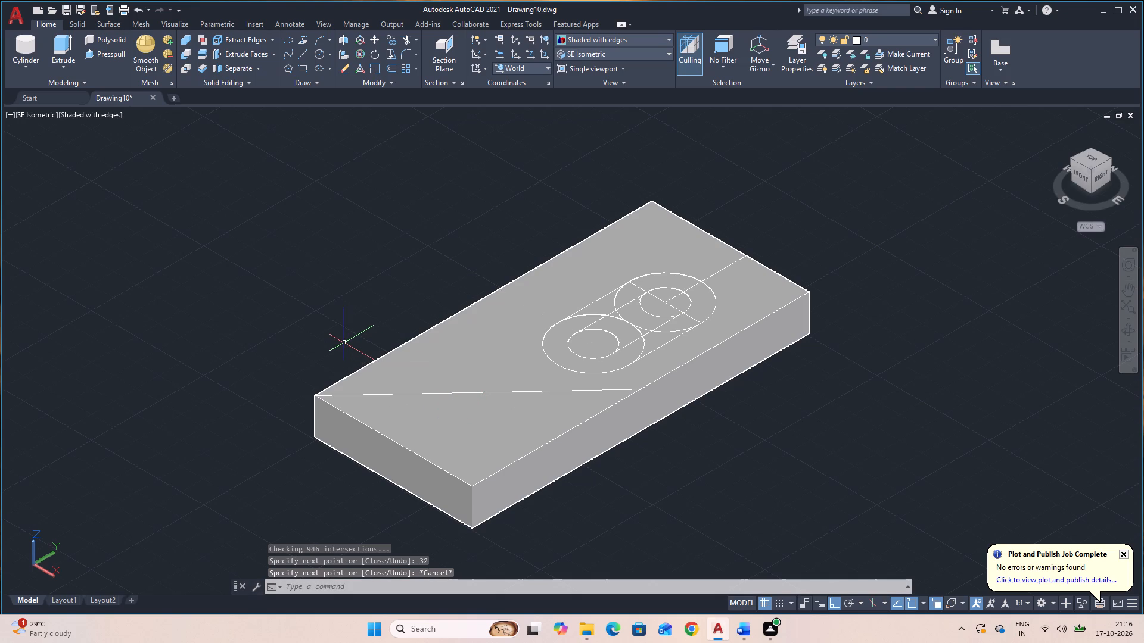
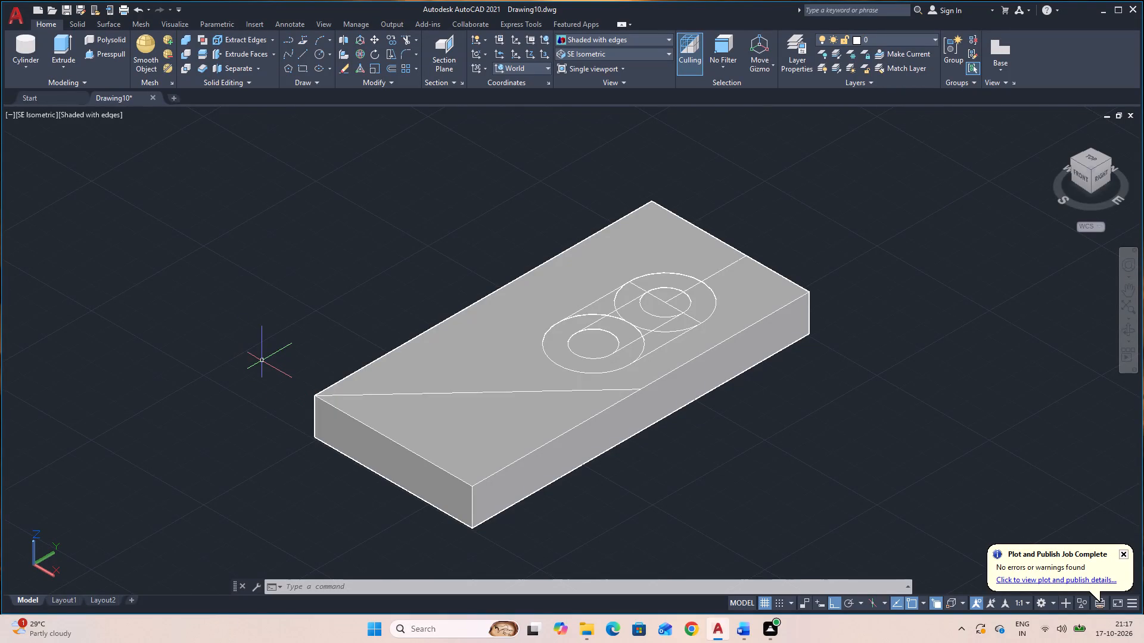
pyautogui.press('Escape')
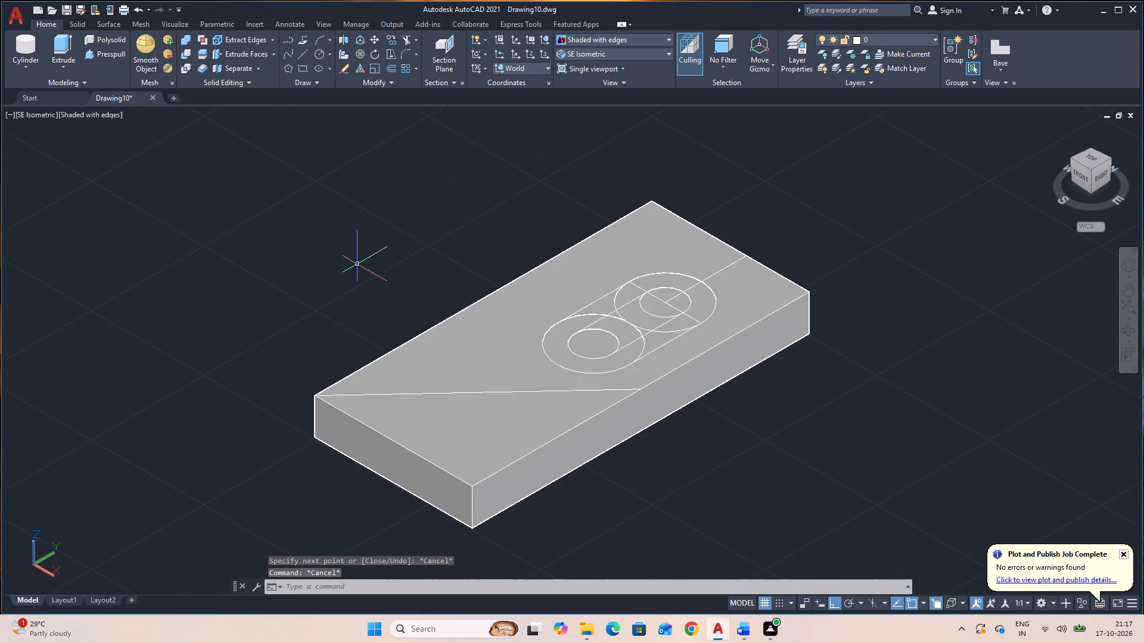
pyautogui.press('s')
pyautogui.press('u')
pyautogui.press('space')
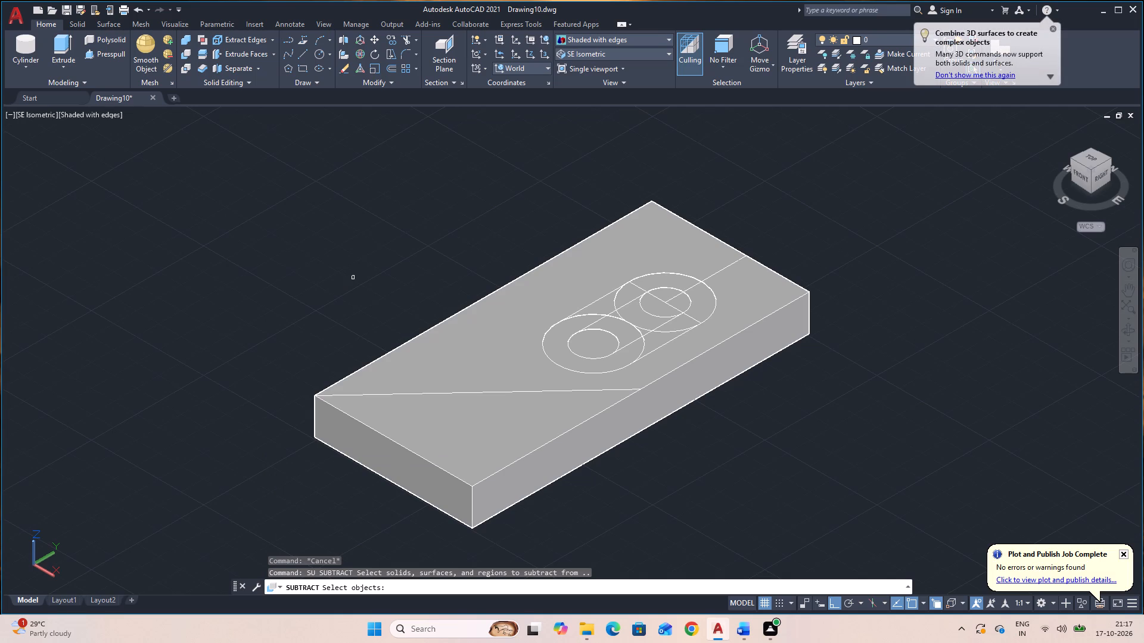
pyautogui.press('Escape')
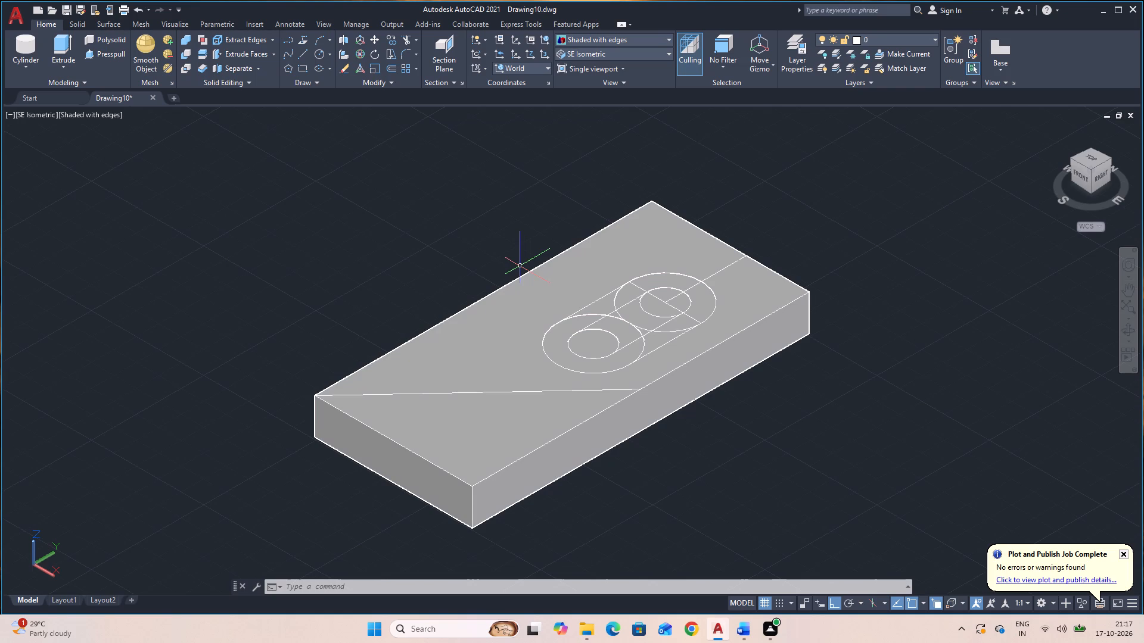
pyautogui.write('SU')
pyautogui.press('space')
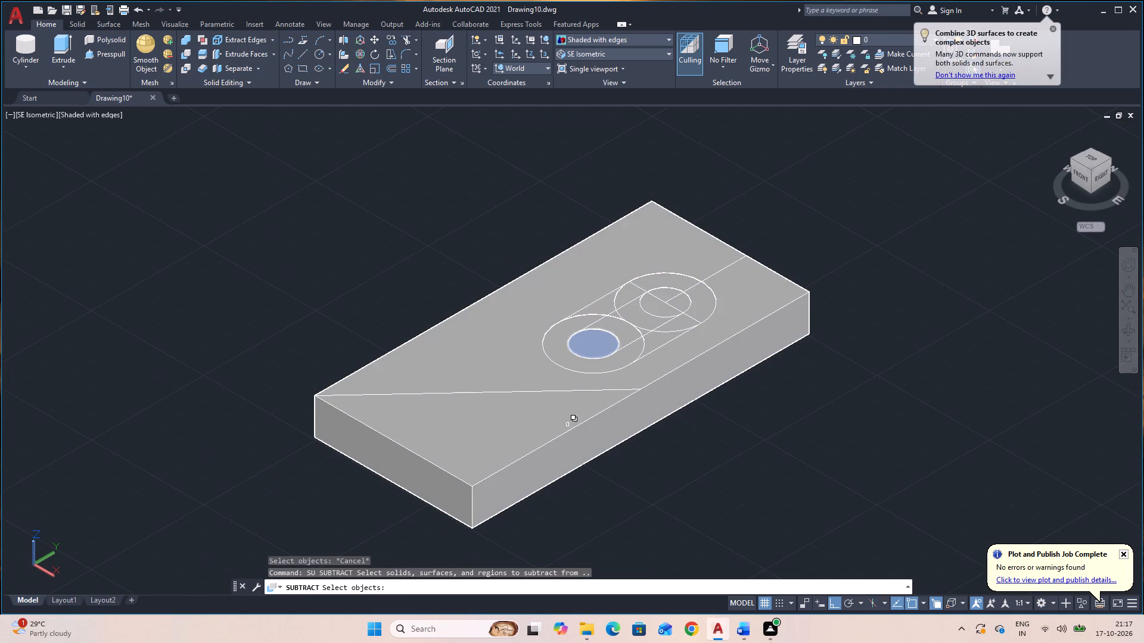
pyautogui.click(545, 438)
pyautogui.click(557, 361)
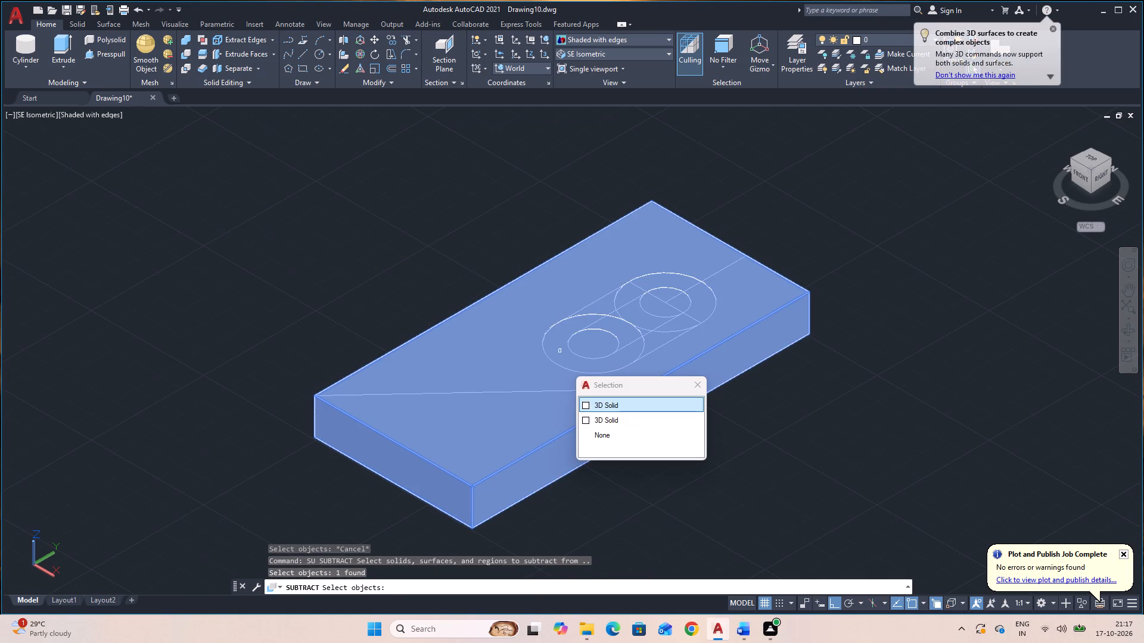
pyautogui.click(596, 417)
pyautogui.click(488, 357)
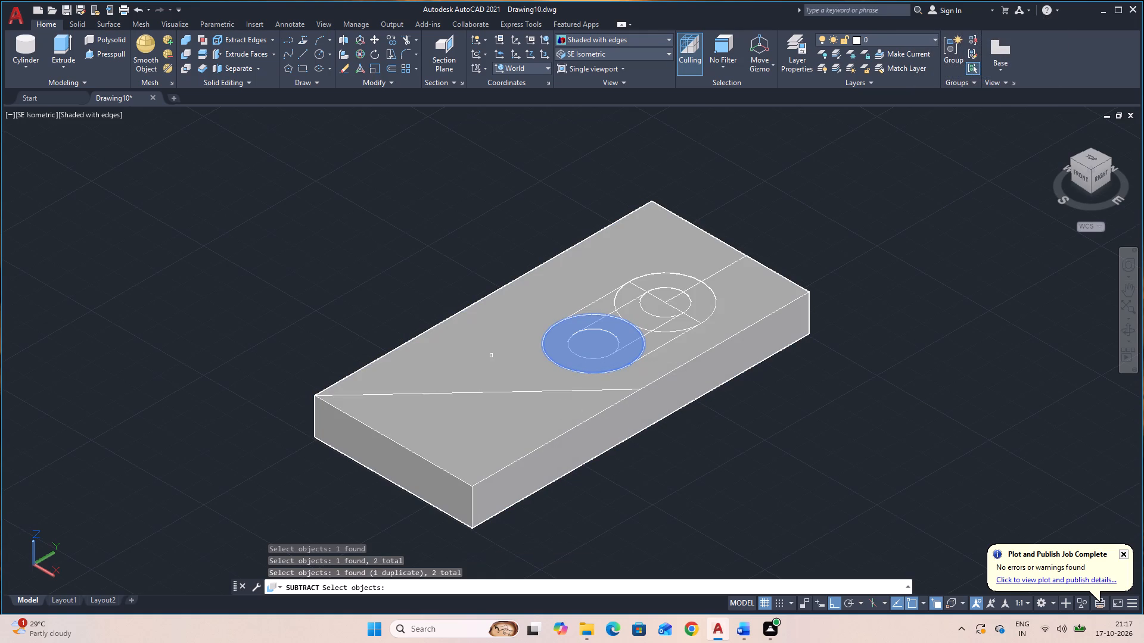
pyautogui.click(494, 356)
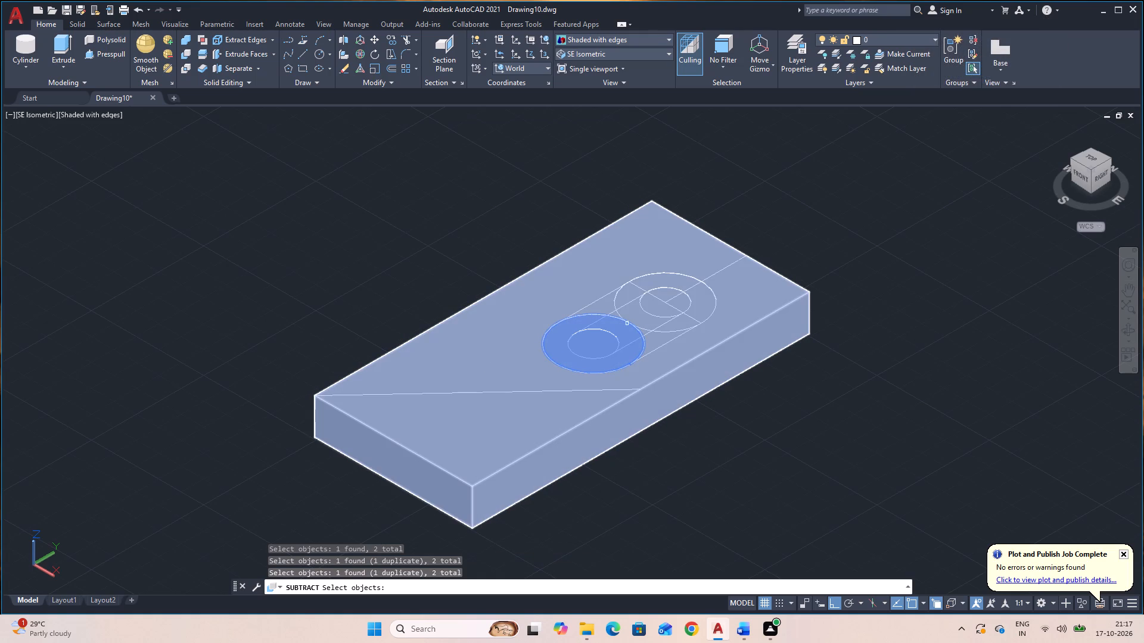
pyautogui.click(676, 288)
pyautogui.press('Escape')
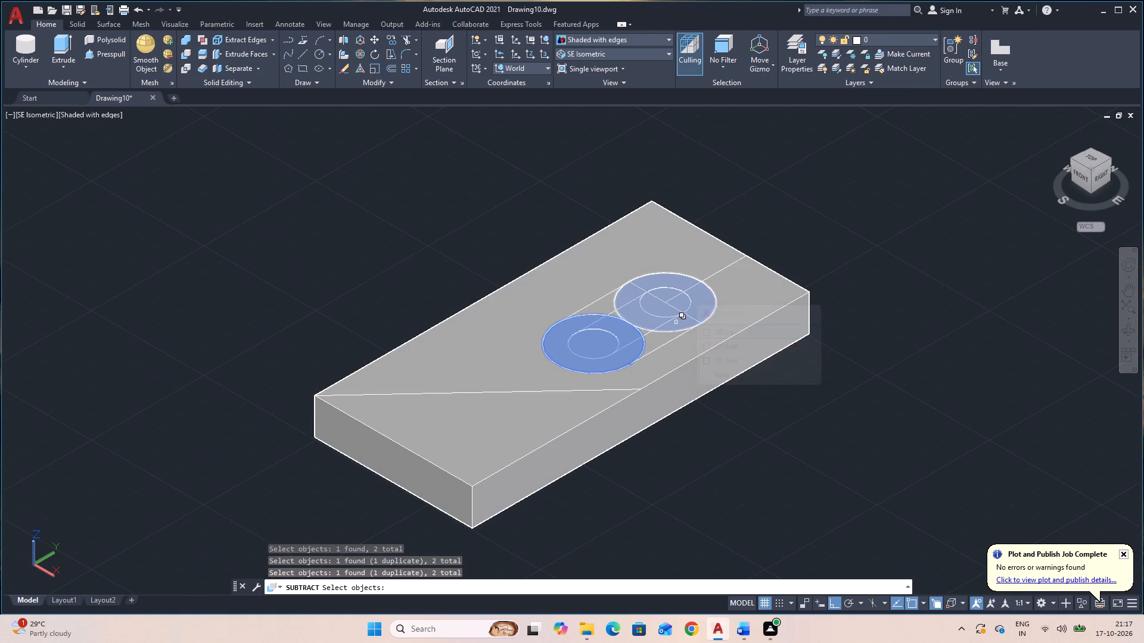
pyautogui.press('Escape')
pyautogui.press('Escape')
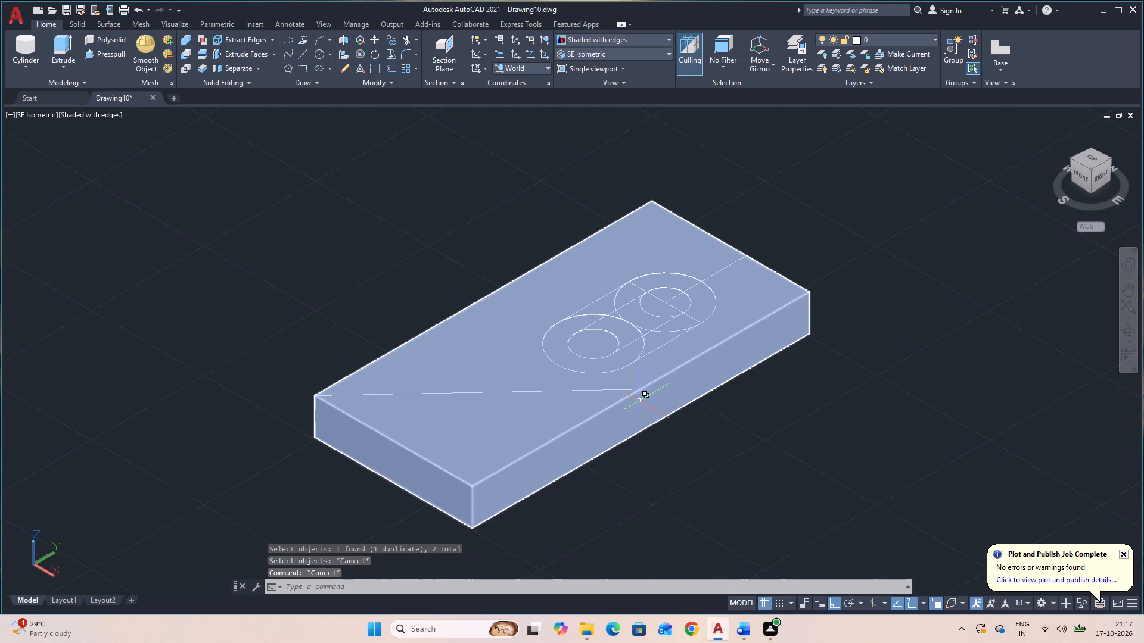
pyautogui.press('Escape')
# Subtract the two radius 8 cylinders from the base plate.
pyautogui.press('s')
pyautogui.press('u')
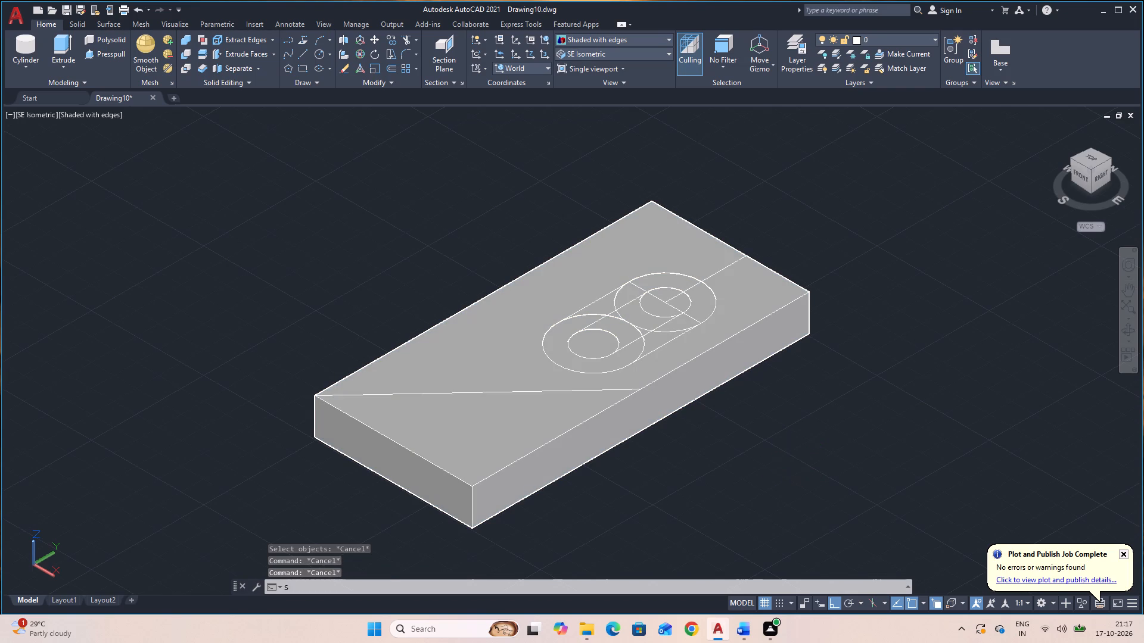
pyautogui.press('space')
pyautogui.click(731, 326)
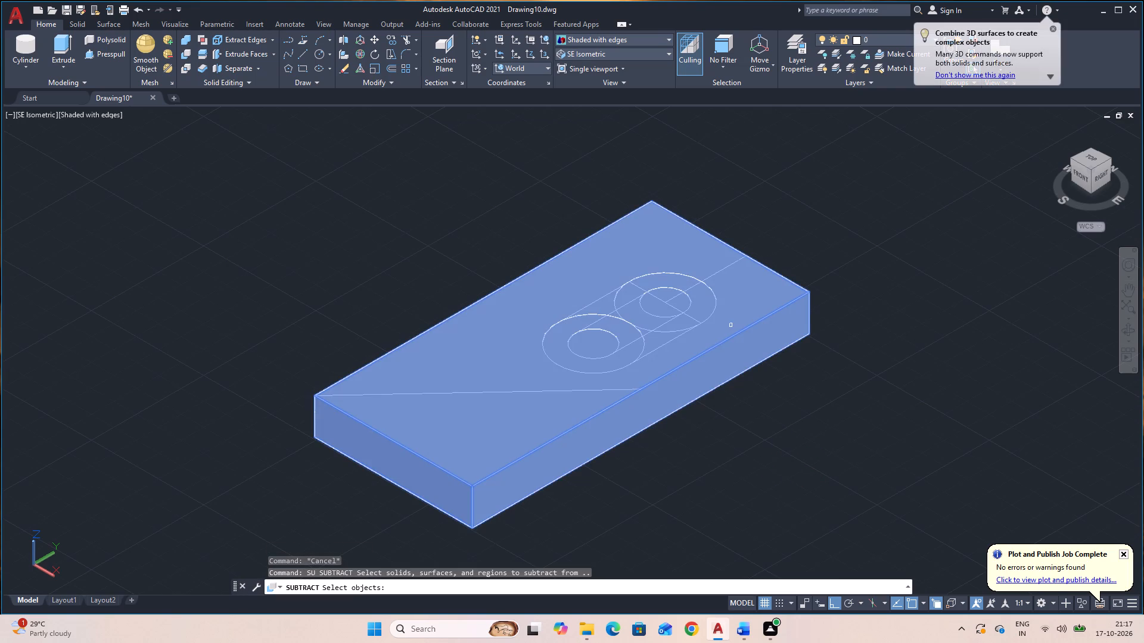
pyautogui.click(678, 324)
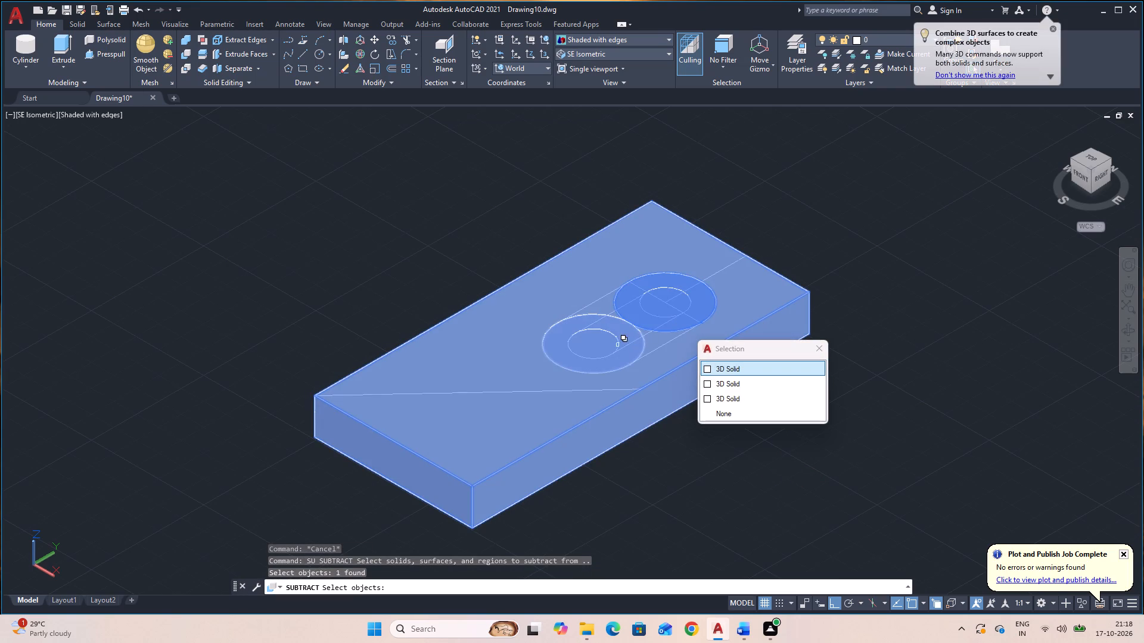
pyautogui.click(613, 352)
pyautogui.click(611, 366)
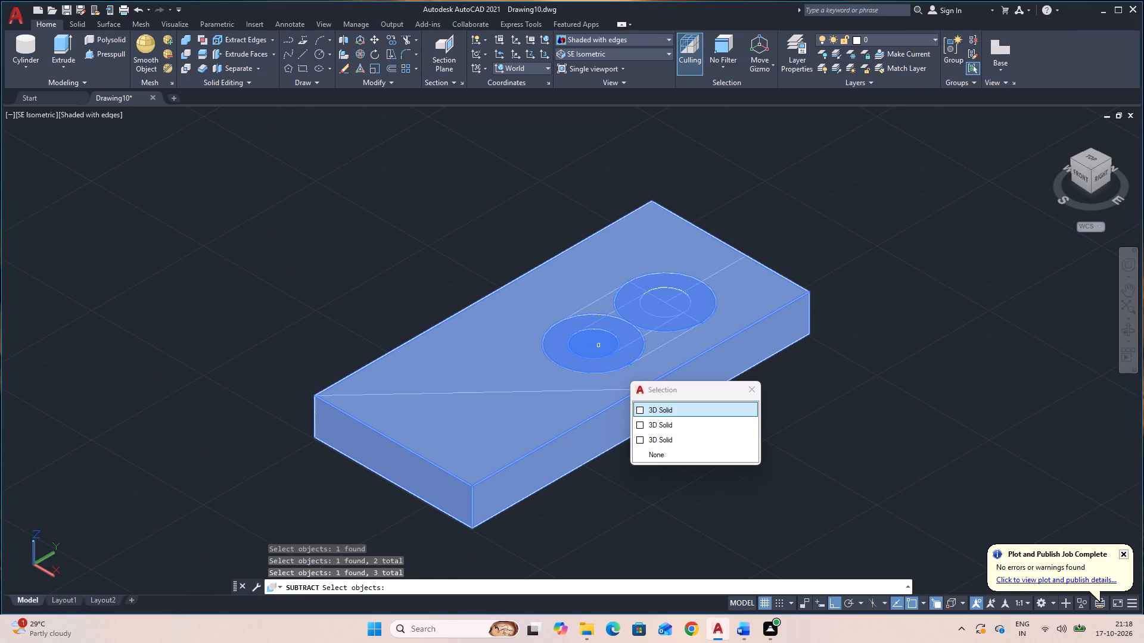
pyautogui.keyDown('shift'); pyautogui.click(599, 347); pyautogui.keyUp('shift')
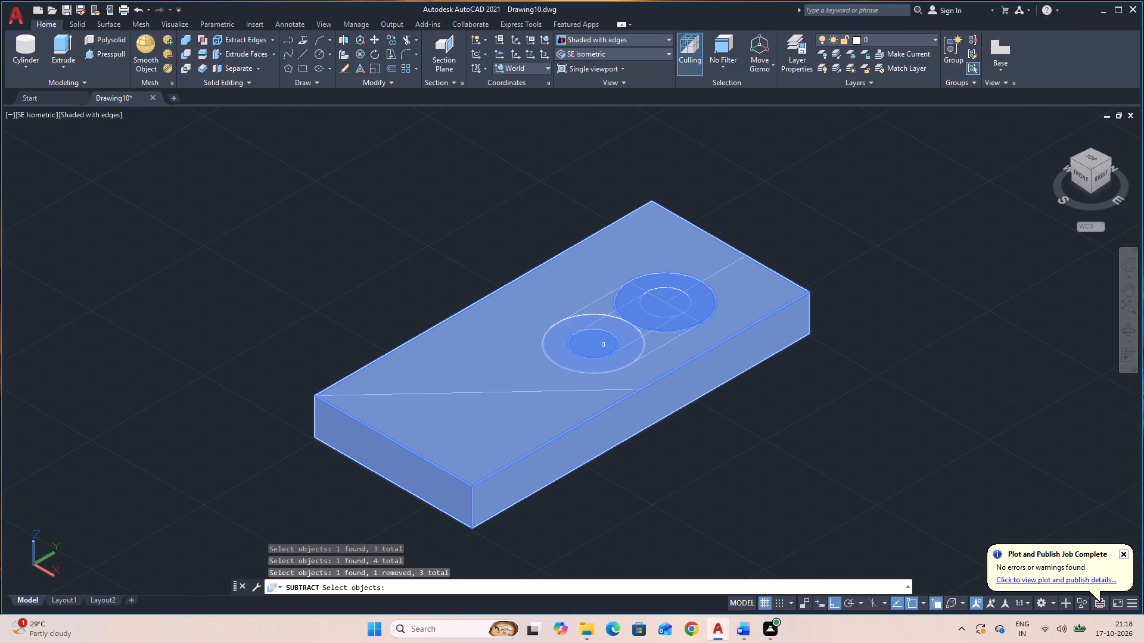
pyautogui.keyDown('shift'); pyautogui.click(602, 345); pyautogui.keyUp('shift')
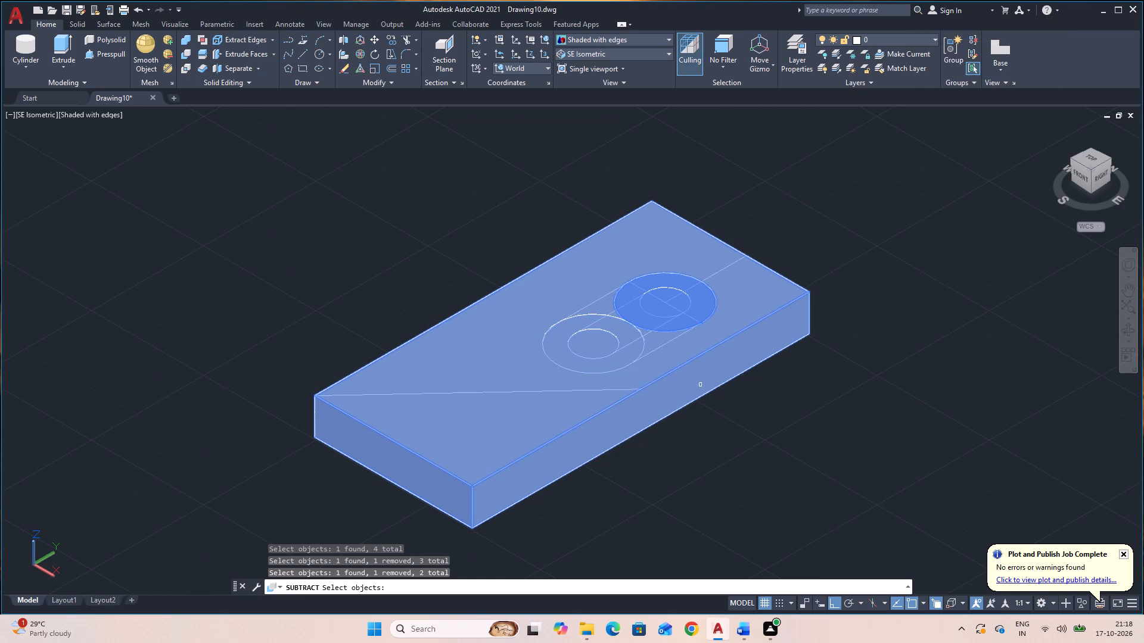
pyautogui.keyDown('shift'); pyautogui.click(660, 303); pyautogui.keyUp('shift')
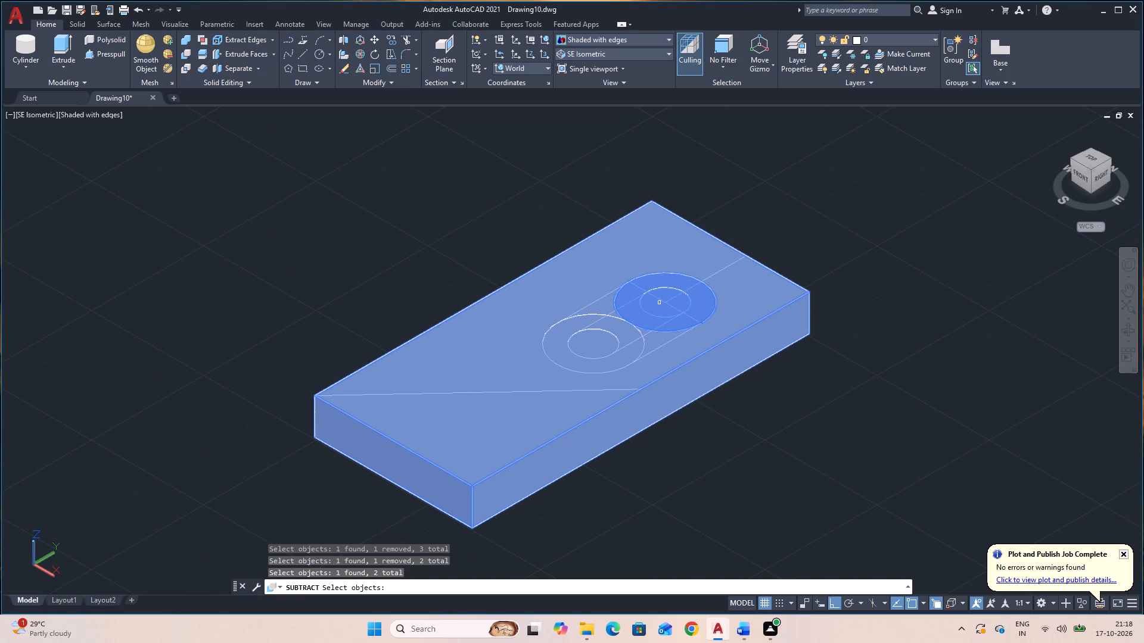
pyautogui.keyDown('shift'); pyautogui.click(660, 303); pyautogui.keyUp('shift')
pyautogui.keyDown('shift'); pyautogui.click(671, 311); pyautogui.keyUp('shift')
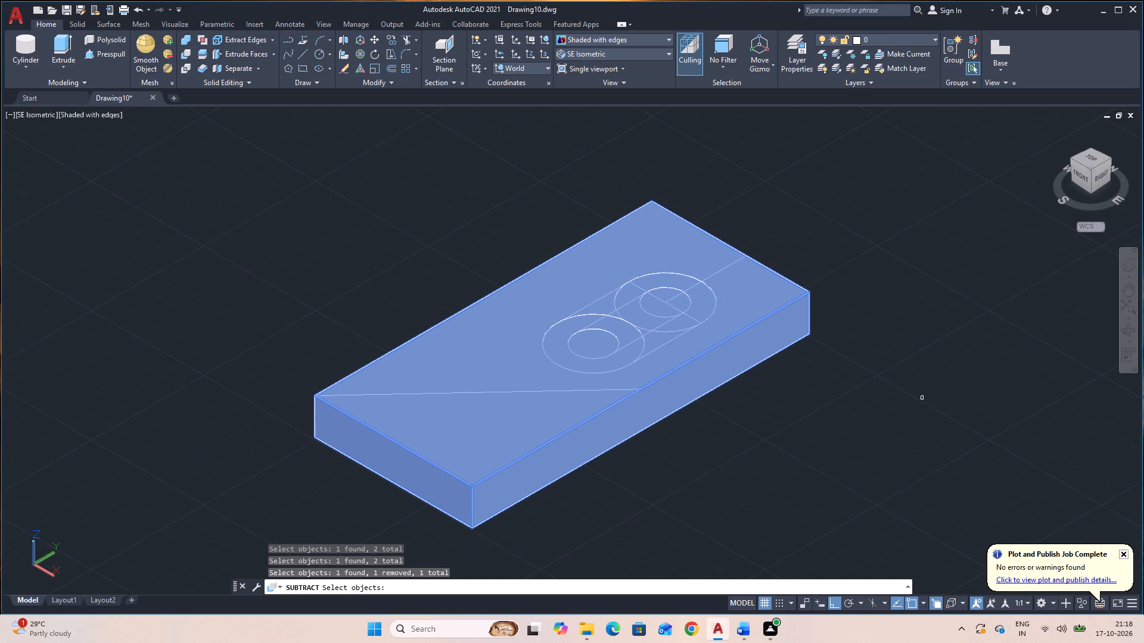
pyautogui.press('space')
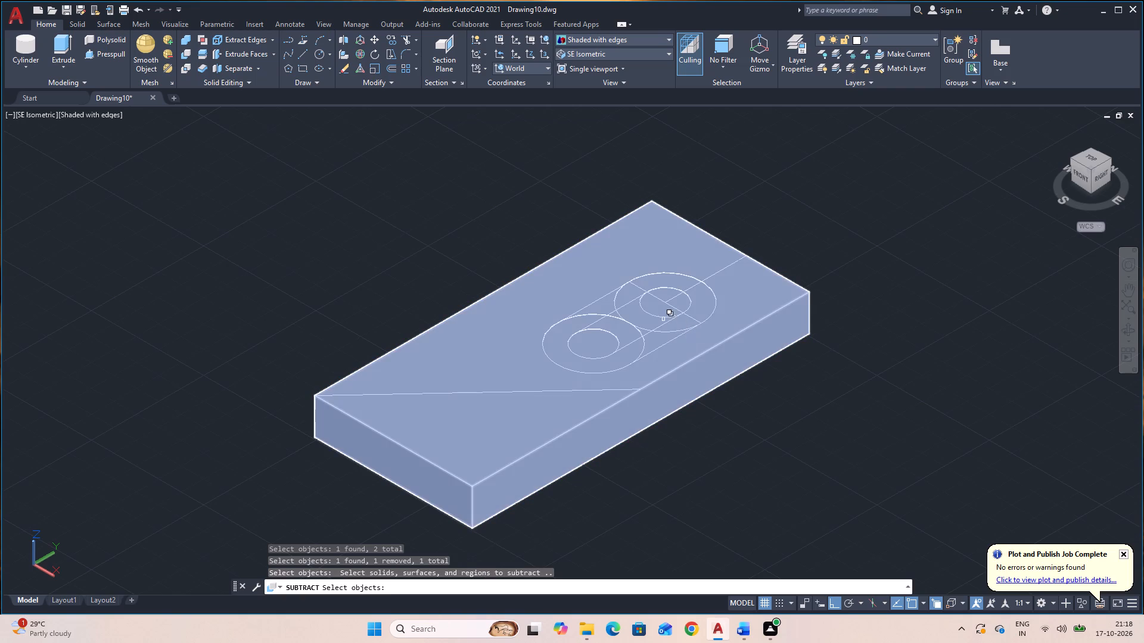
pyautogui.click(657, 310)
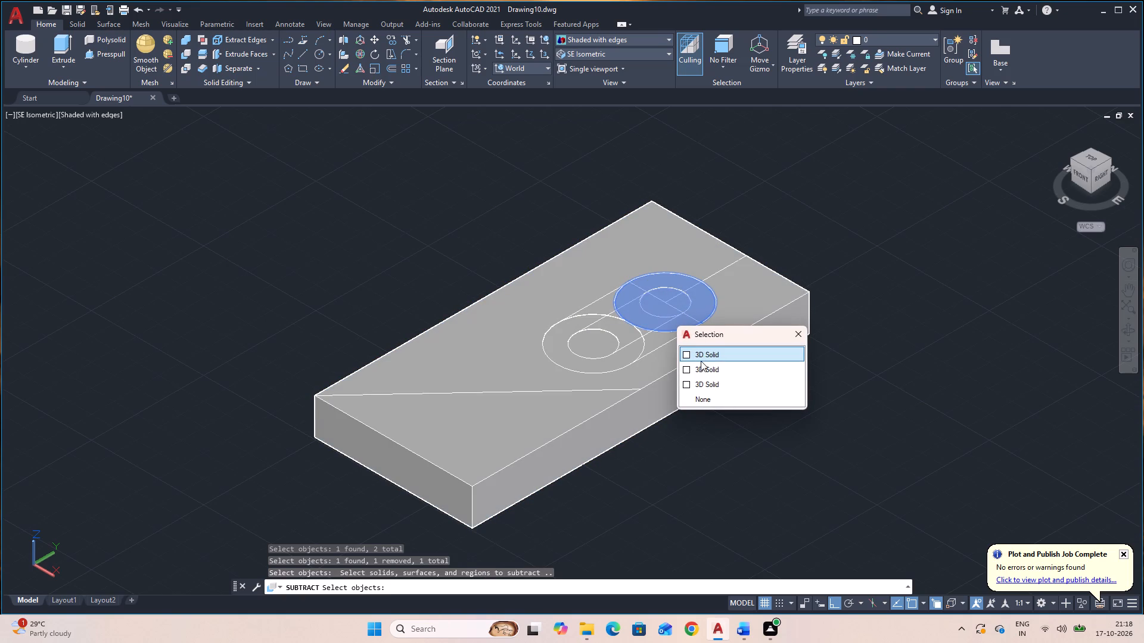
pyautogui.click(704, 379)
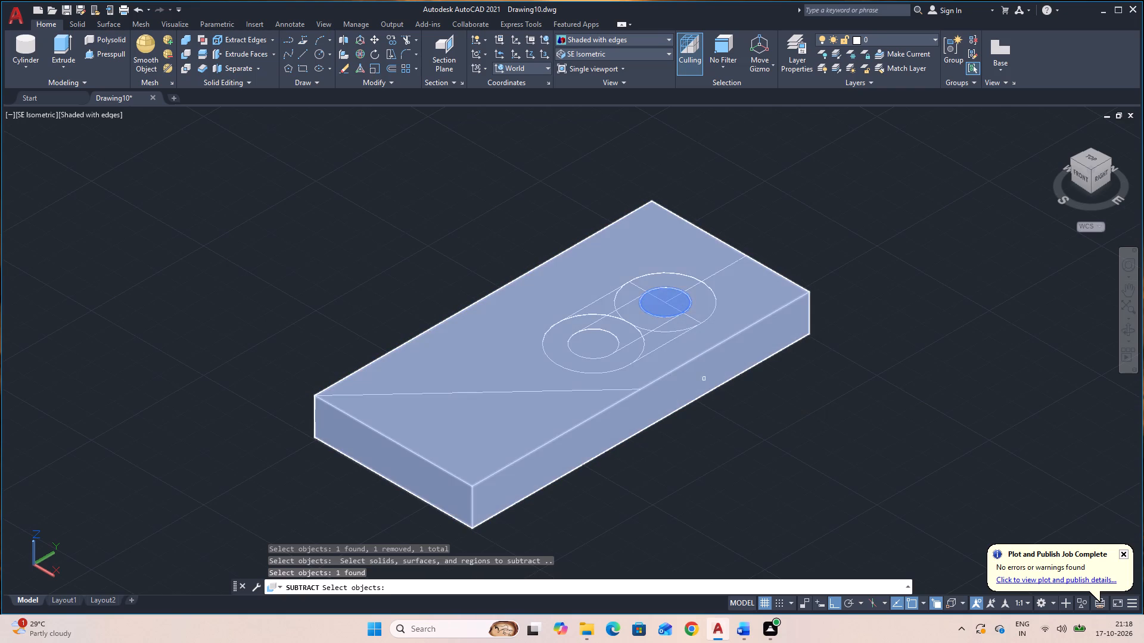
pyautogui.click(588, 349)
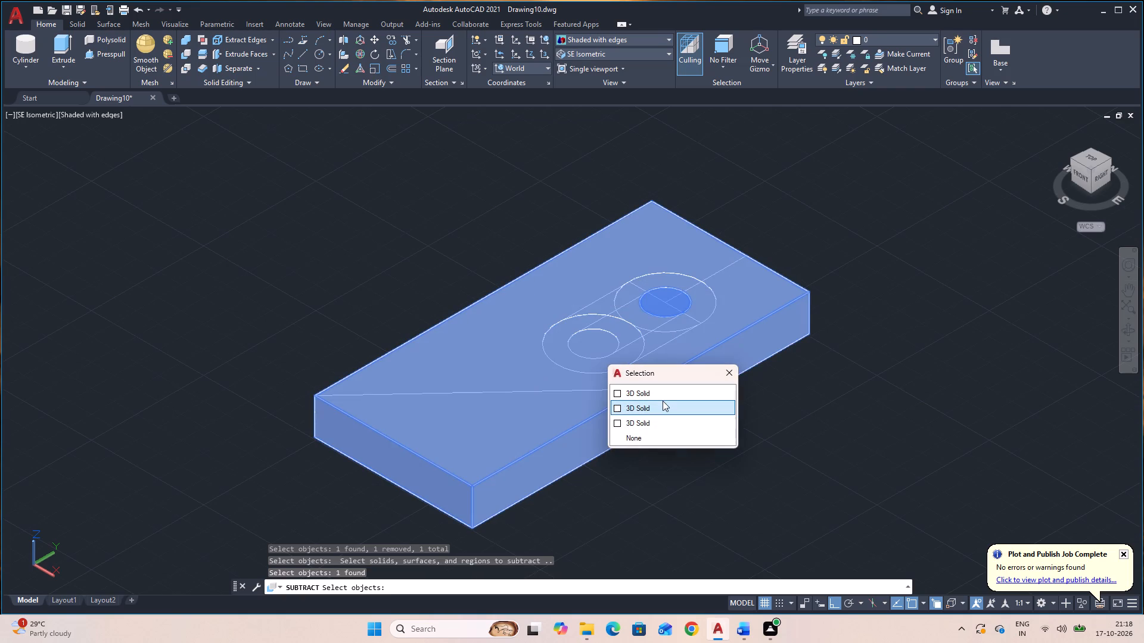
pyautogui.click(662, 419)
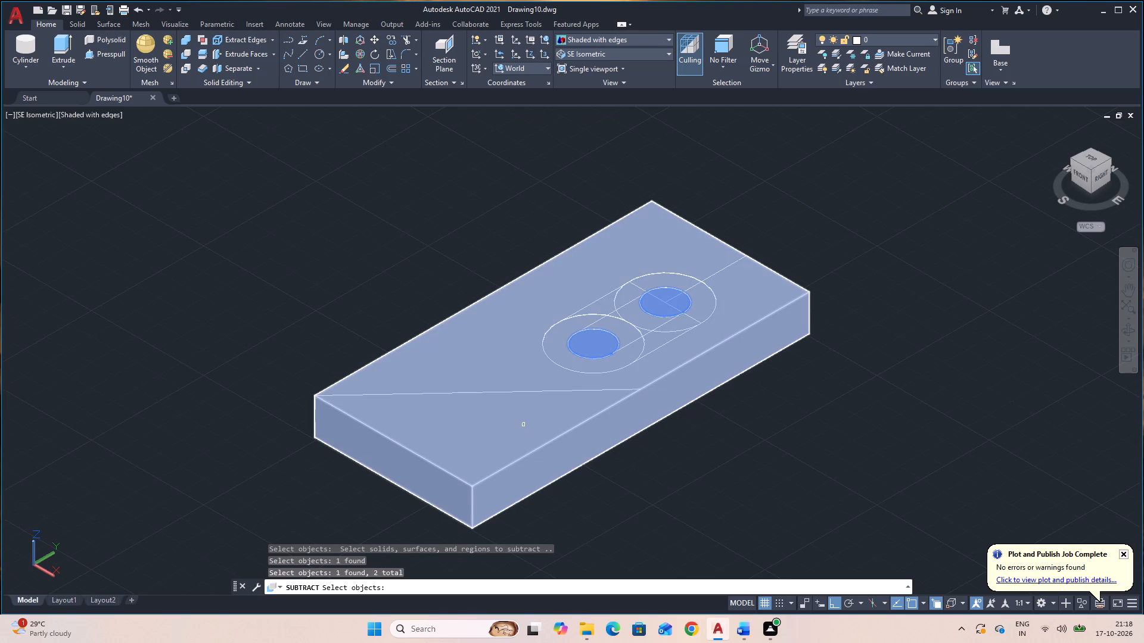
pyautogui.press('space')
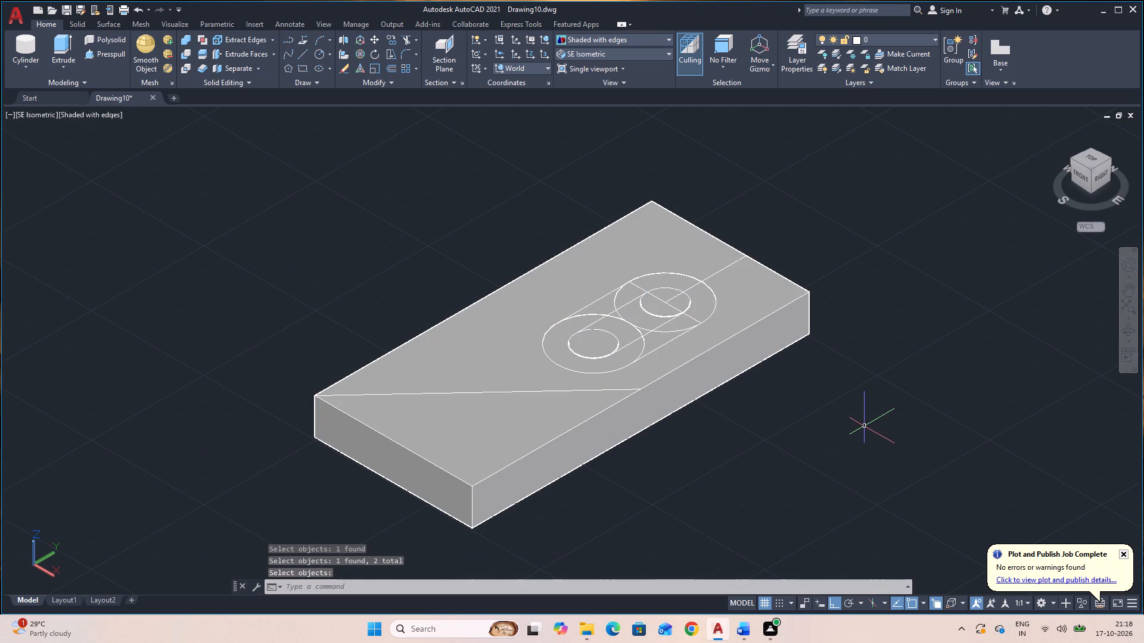
# Check which solids overlap at the two inner radius 8 circles on the plate's top face.
pyautogui.click(600, 344)
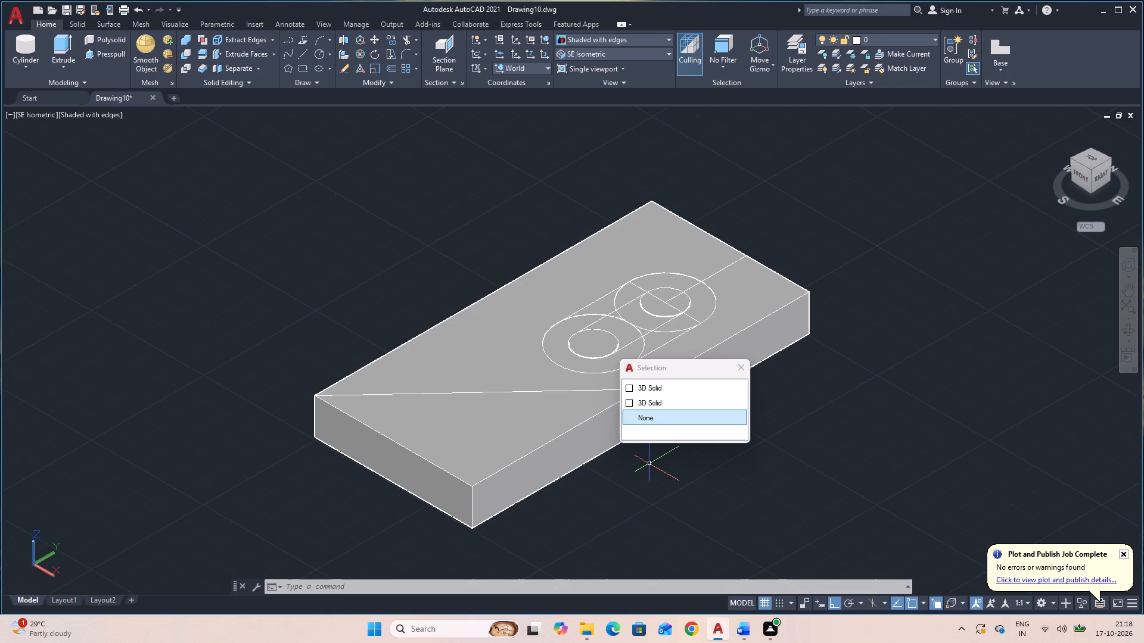
pyautogui.press('Escape')
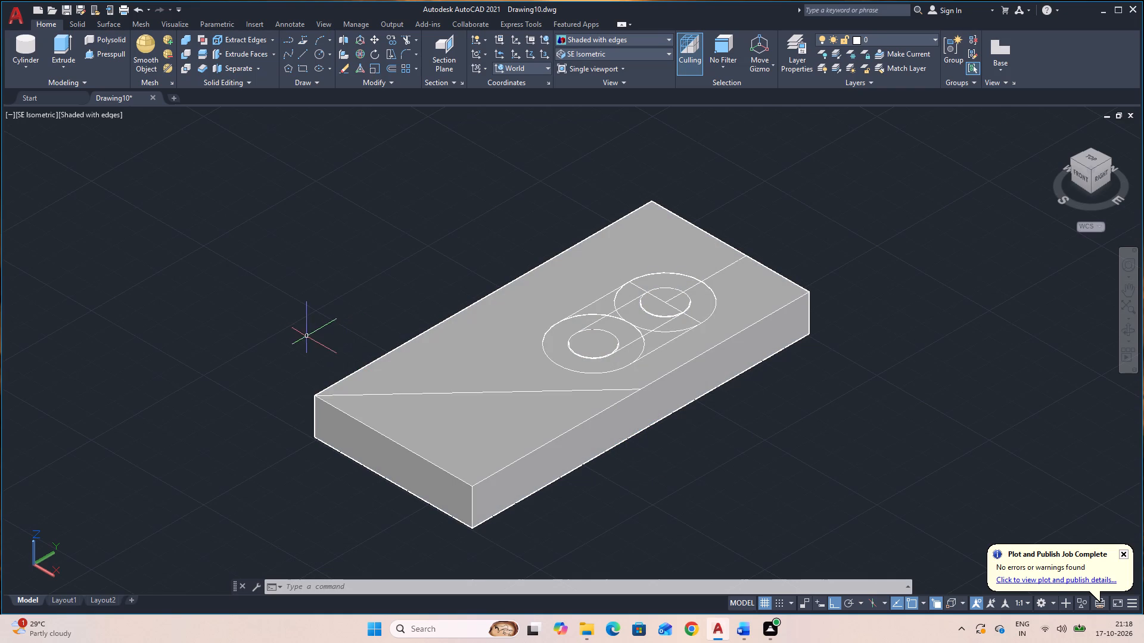
pyautogui.press('Escape')
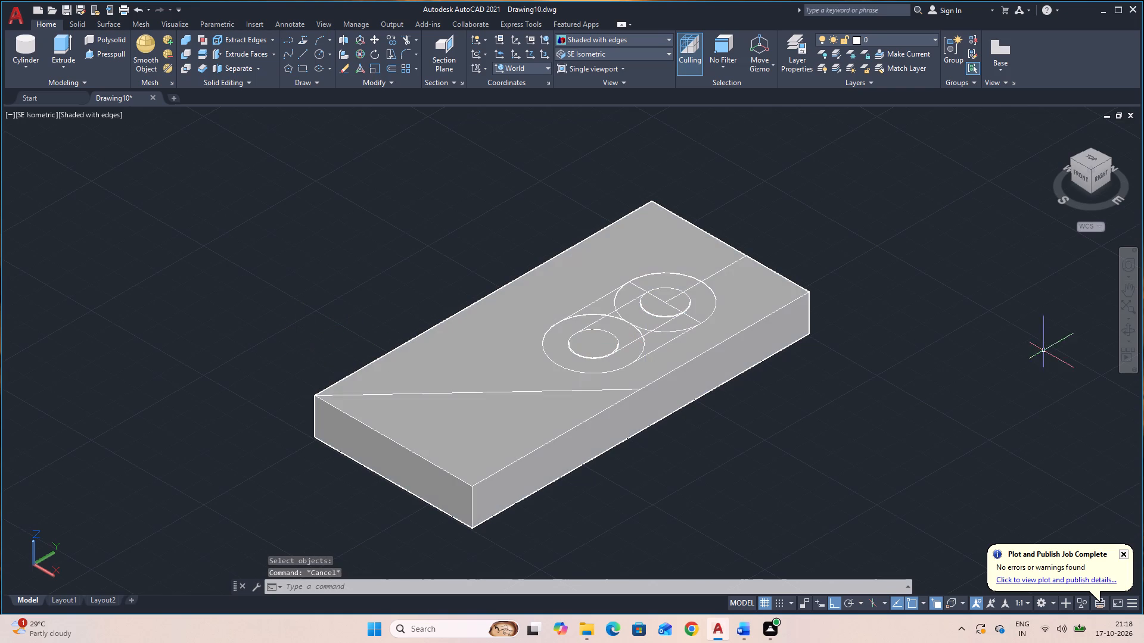
pyautogui.click(661, 307)
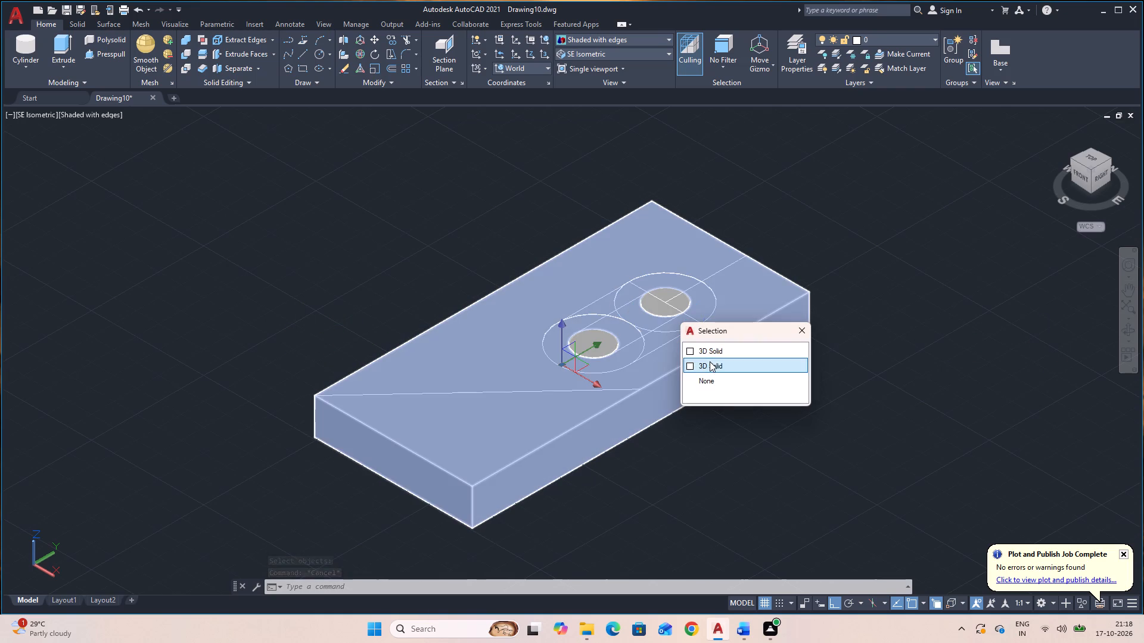
pyautogui.click(710, 361)
pyautogui.click(654, 302)
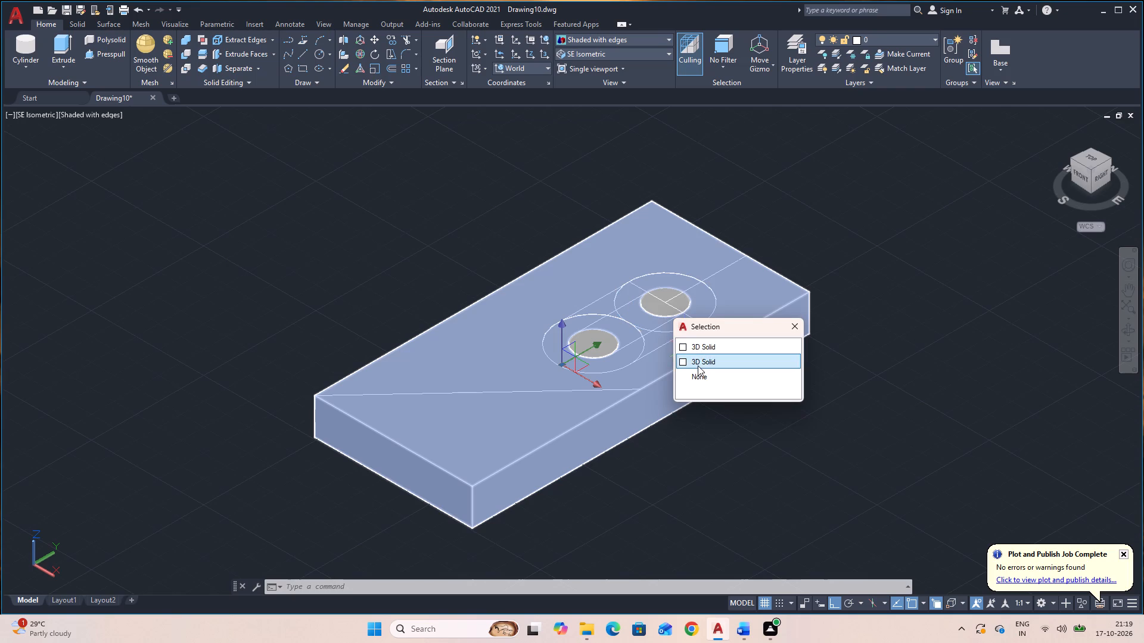
pyautogui.press('Escape')
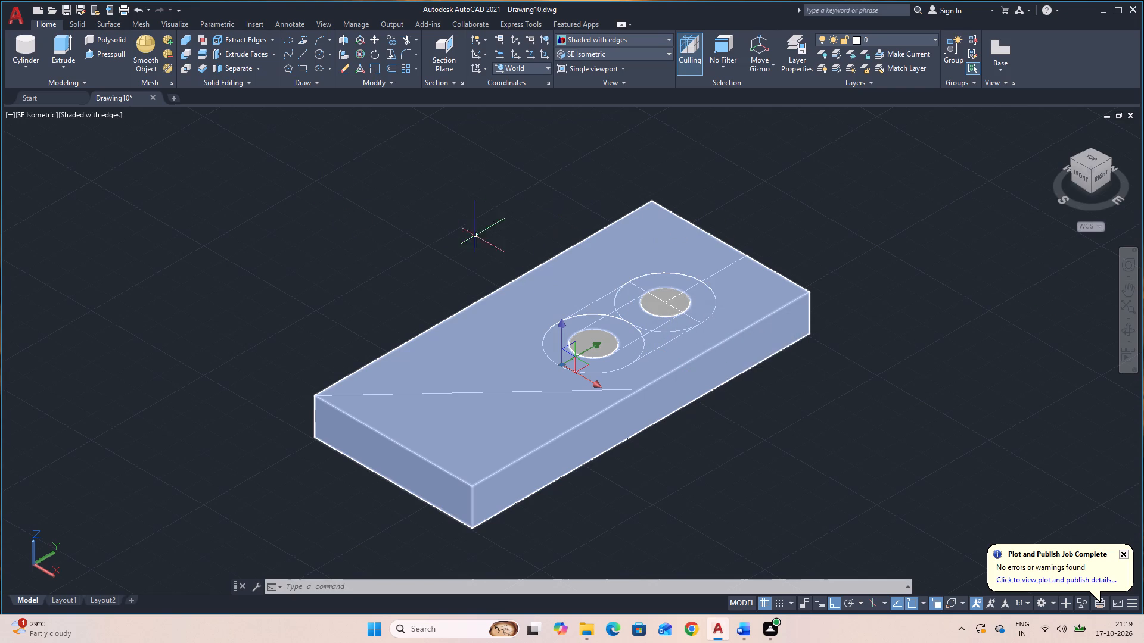
pyautogui.press('Escape')
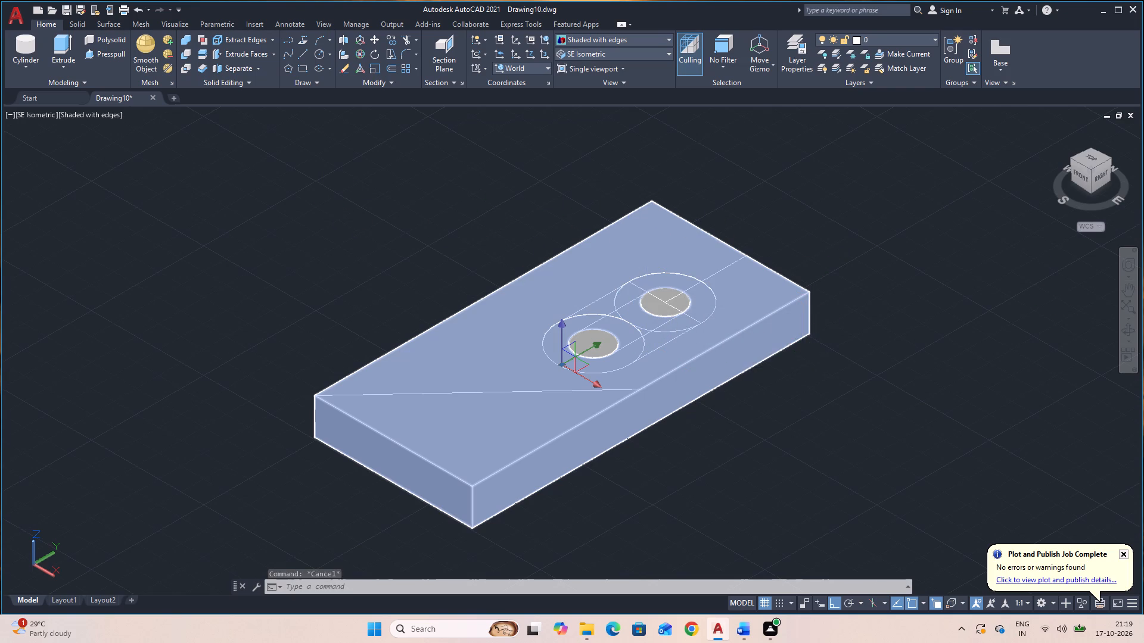
pyautogui.press('Escape')
# Undo the subtraction, the connecting lines and the added cylinders, back to only the first radius 16 cylinder on the base plate.
pyautogui.hotkey('ctrl', 'z')
pyautogui.hotkey('ctrl', 'z')
pyautogui.hotkey('ctrl', 'z')
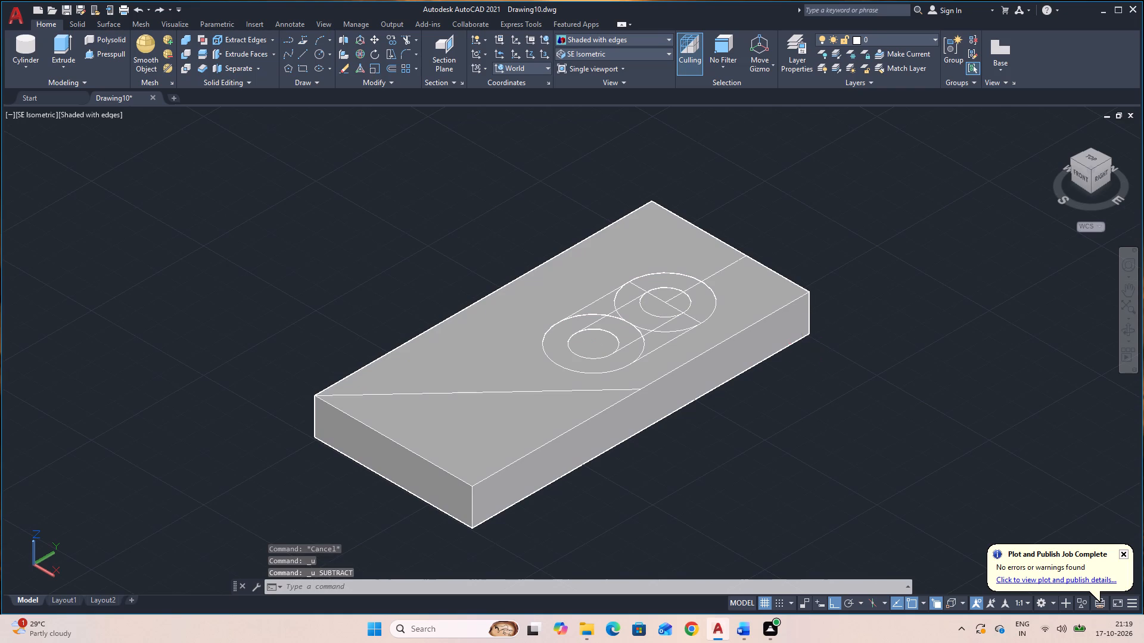
pyautogui.hotkey('ctrl', 'z')
pyautogui.hotkey('ctrl', 'z')
pyautogui.hotkey('ctrl', 'z')
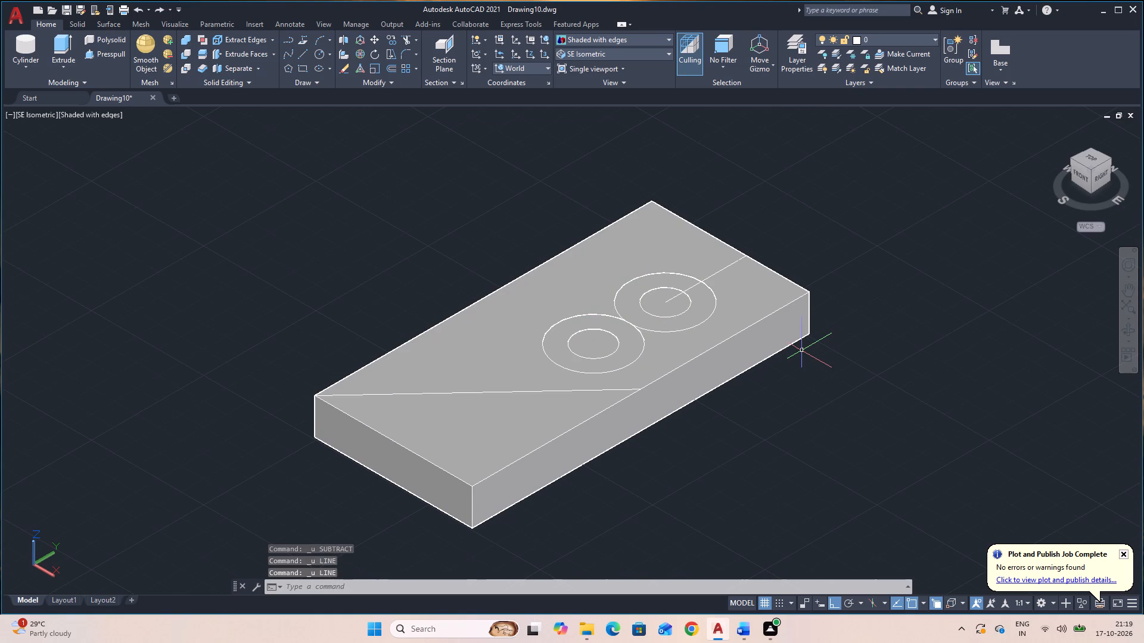
pyautogui.hotkey('ctrl', 'z')
pyautogui.hotkey('ctrl', 'z')
pyautogui.hotkey('ctrl', 'z')
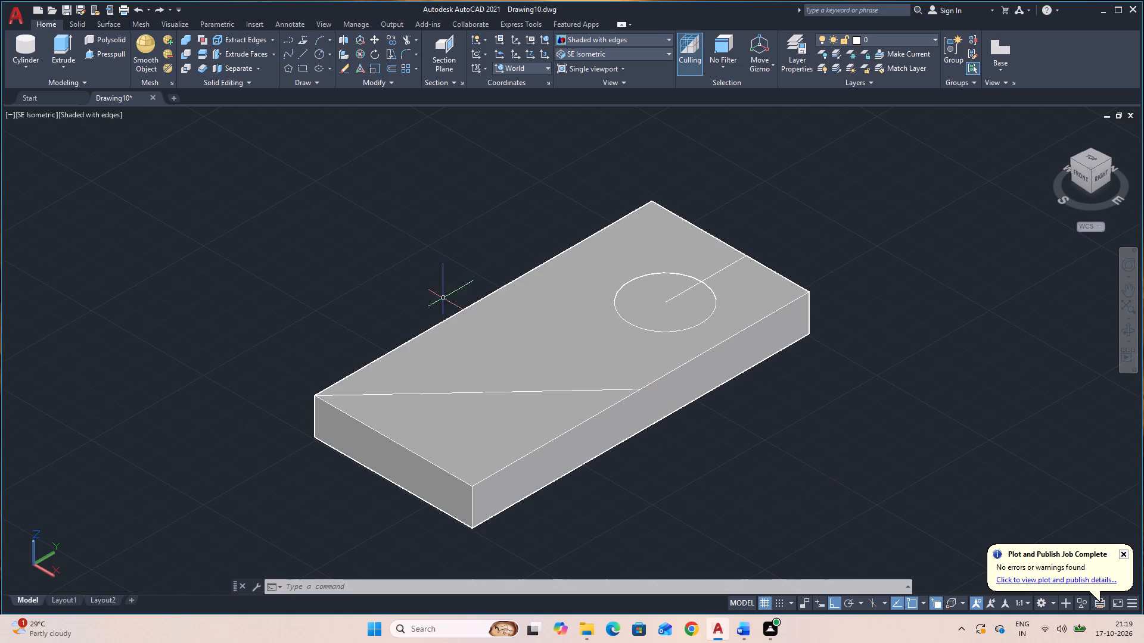
# Create a cylinder of radius 8 and height -16 at the centre of the radius 16 circle on the base plate.
pyautogui.click(19, 46)
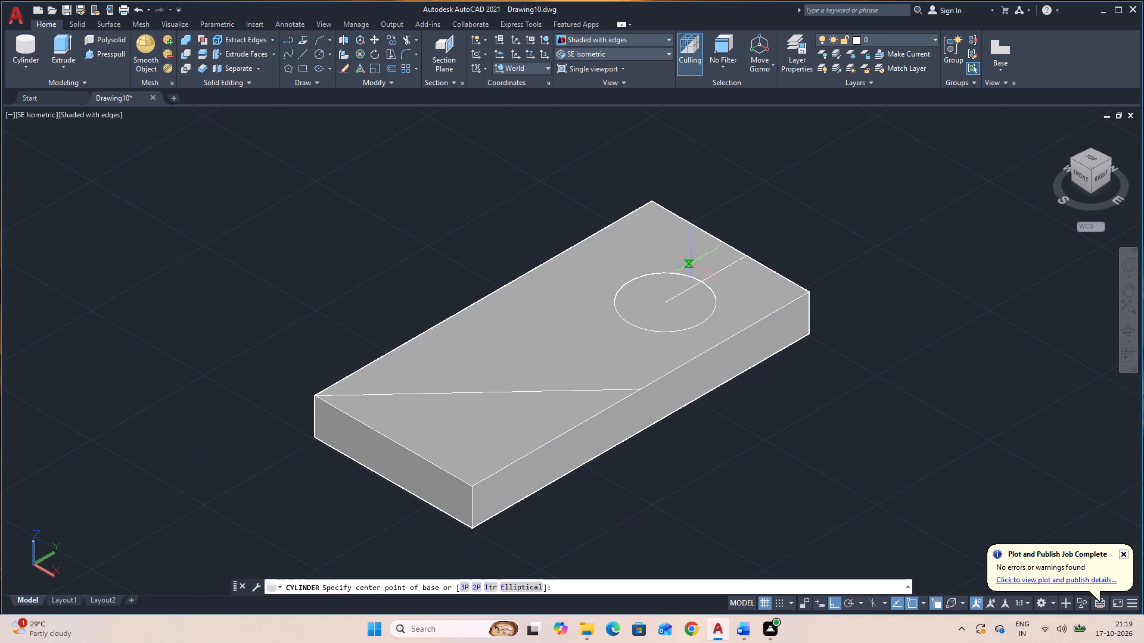
pyautogui.click(665, 305)
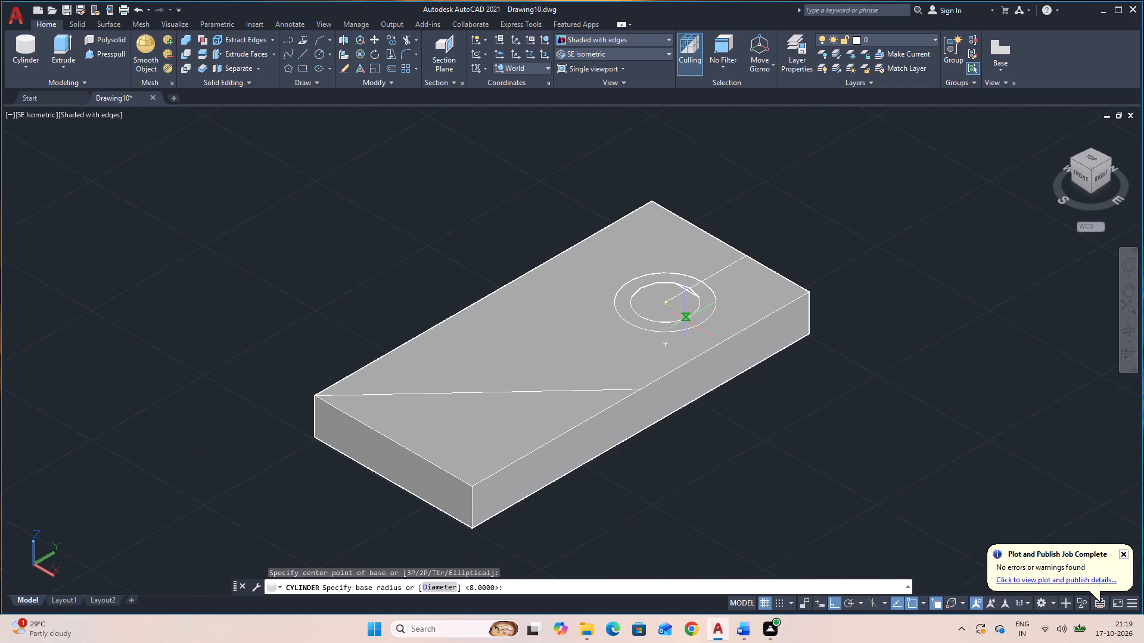
pyautogui.press('8')
pyautogui.press('Return')
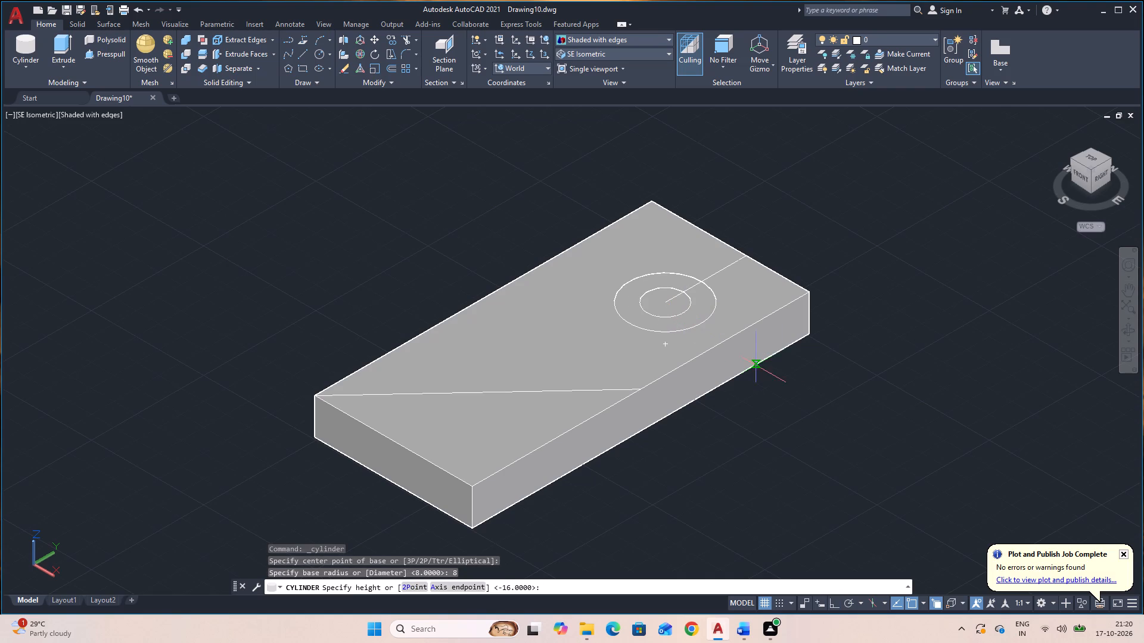
pyautogui.press('-')
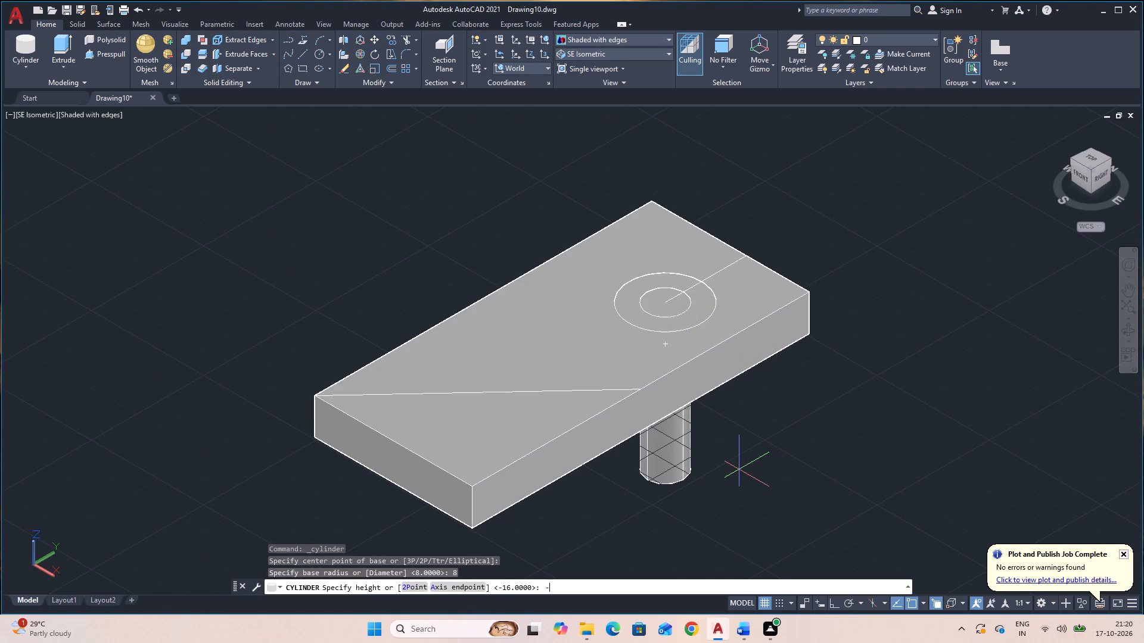
pyautogui.write('16')
pyautogui.press('Return')
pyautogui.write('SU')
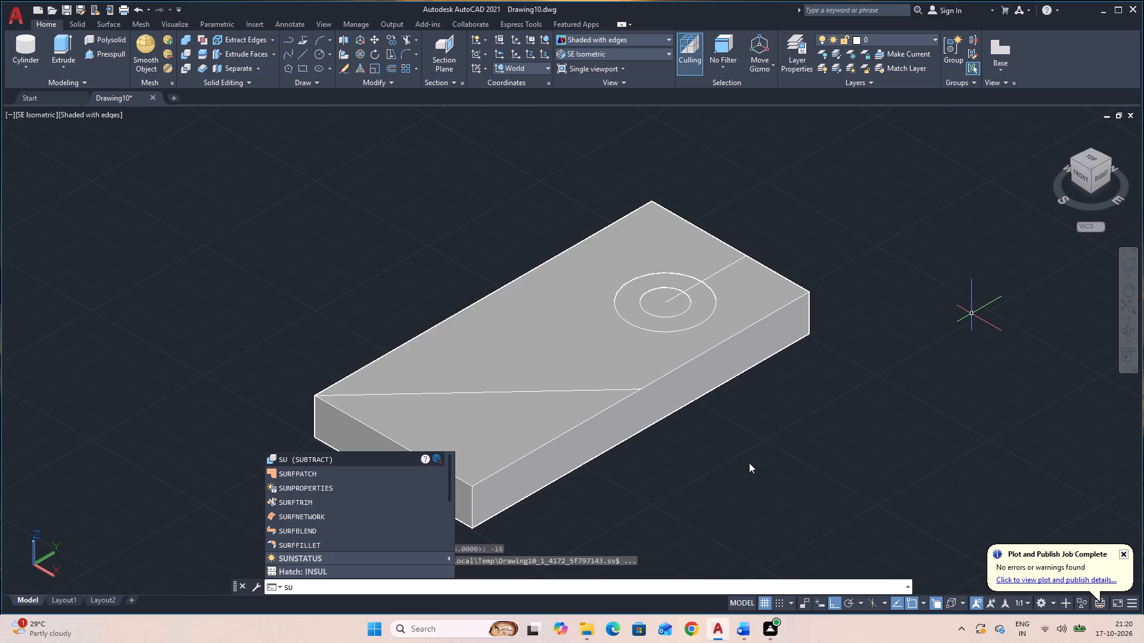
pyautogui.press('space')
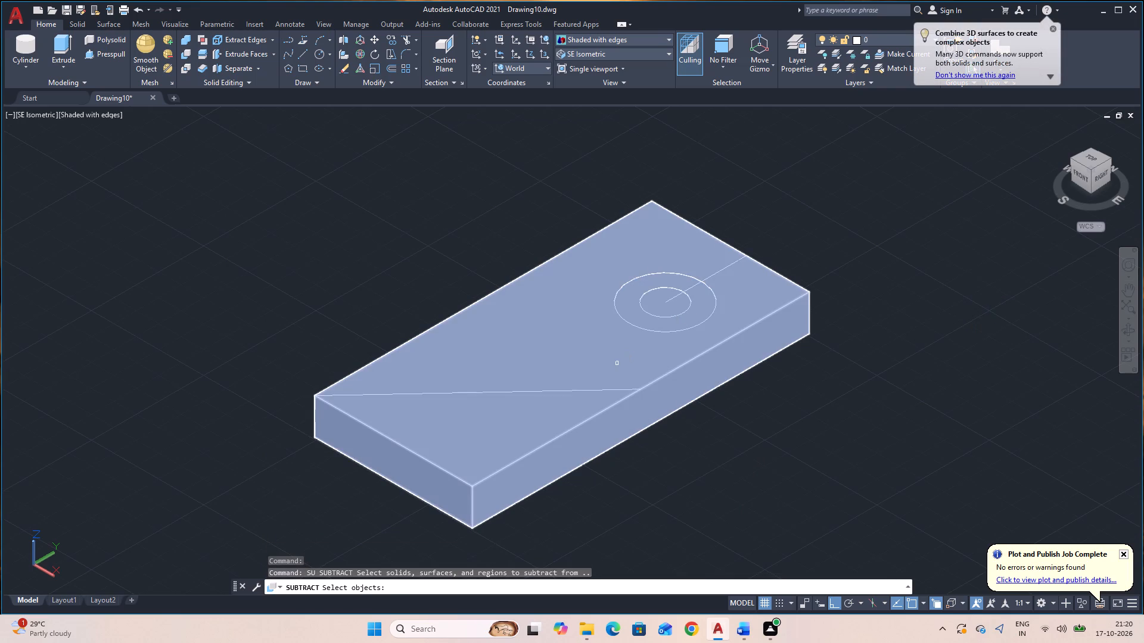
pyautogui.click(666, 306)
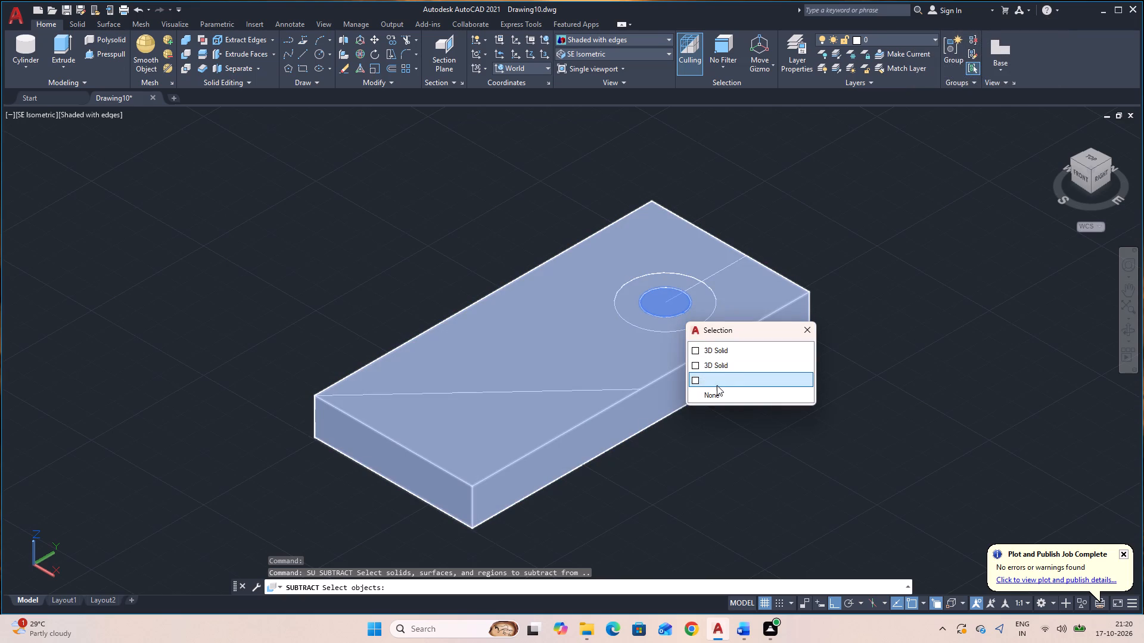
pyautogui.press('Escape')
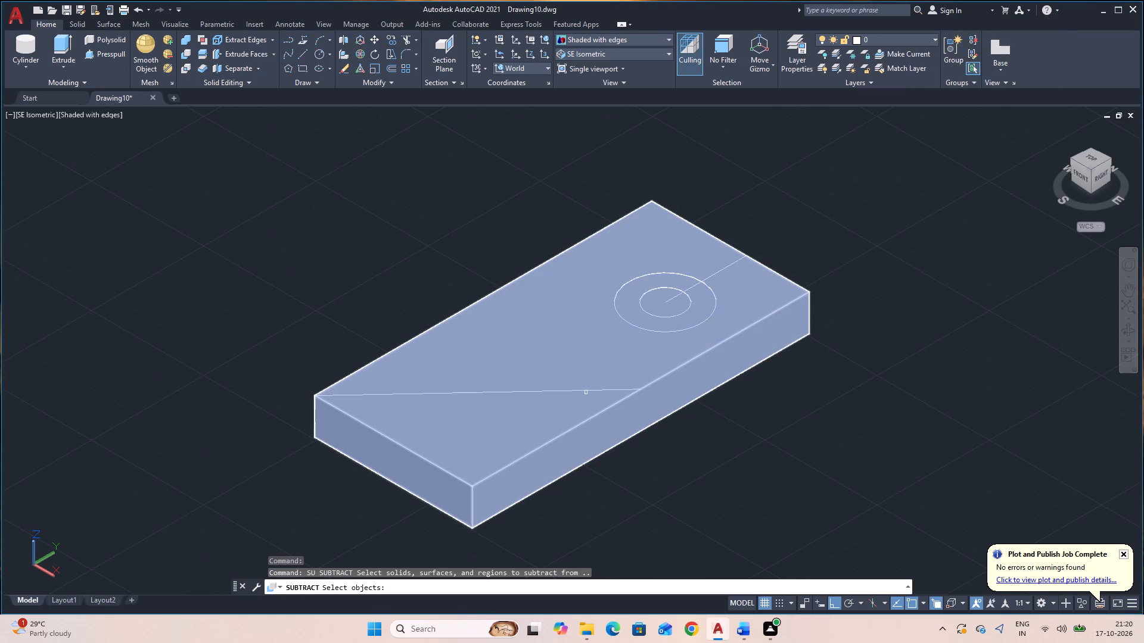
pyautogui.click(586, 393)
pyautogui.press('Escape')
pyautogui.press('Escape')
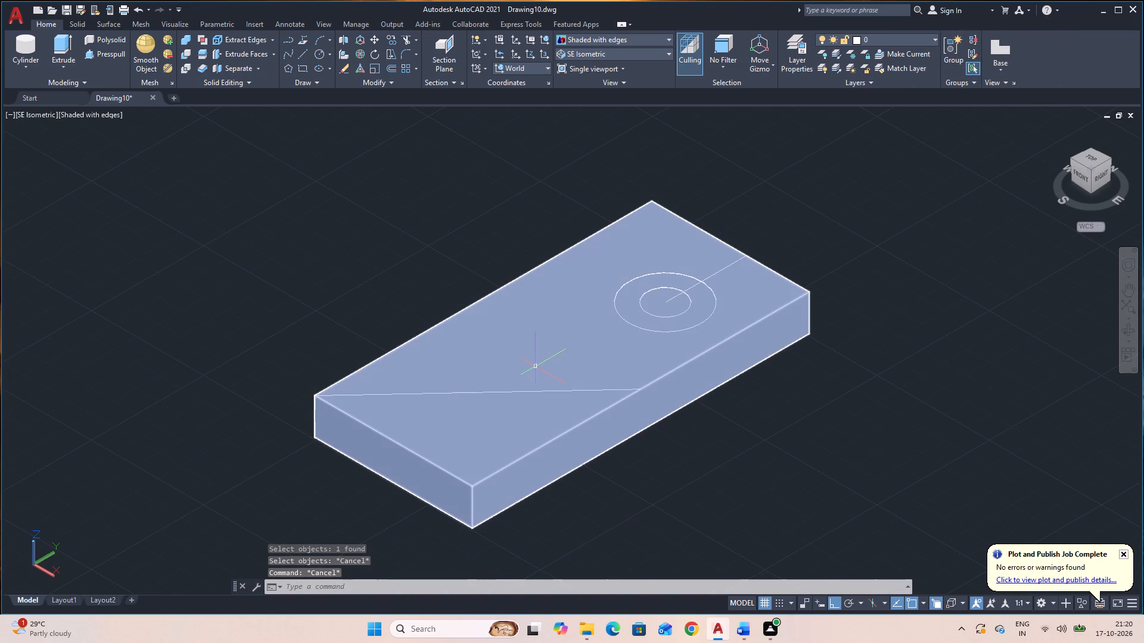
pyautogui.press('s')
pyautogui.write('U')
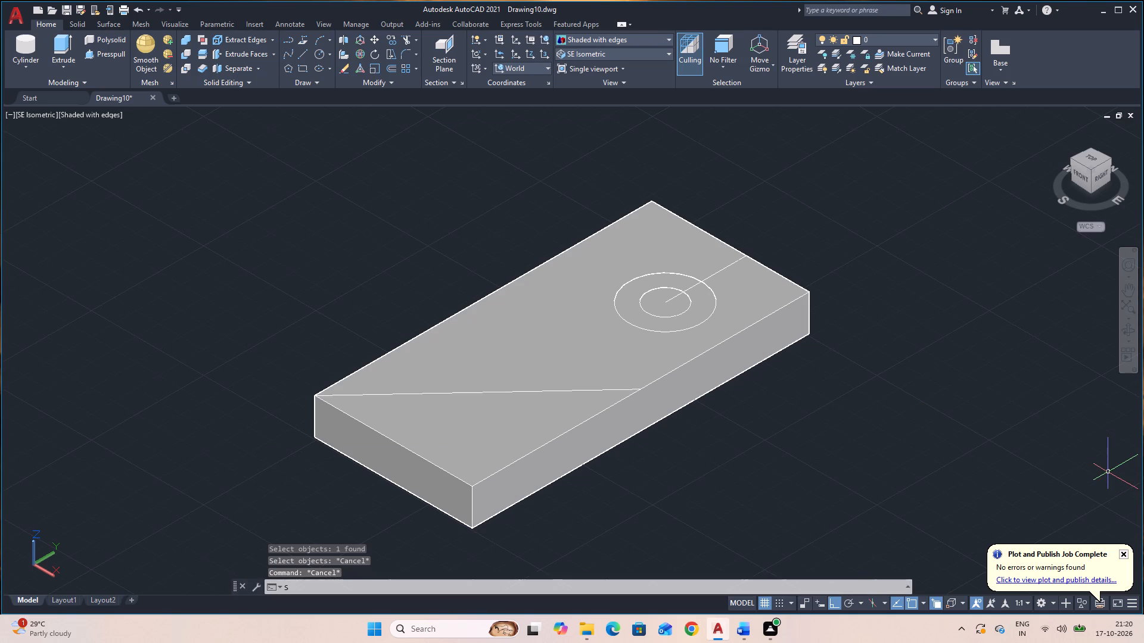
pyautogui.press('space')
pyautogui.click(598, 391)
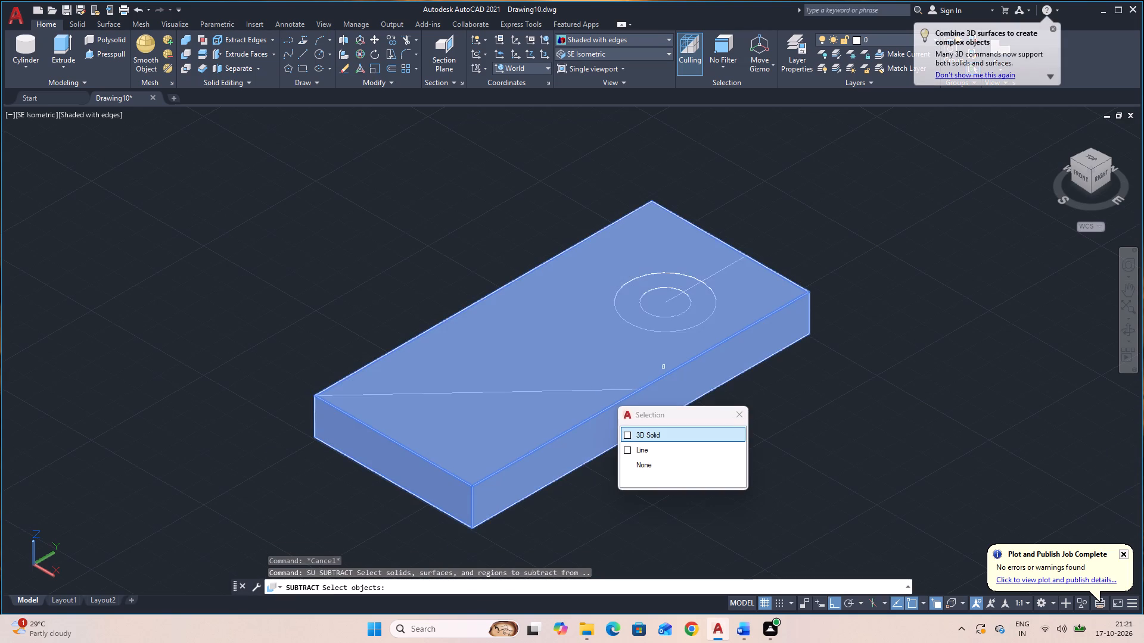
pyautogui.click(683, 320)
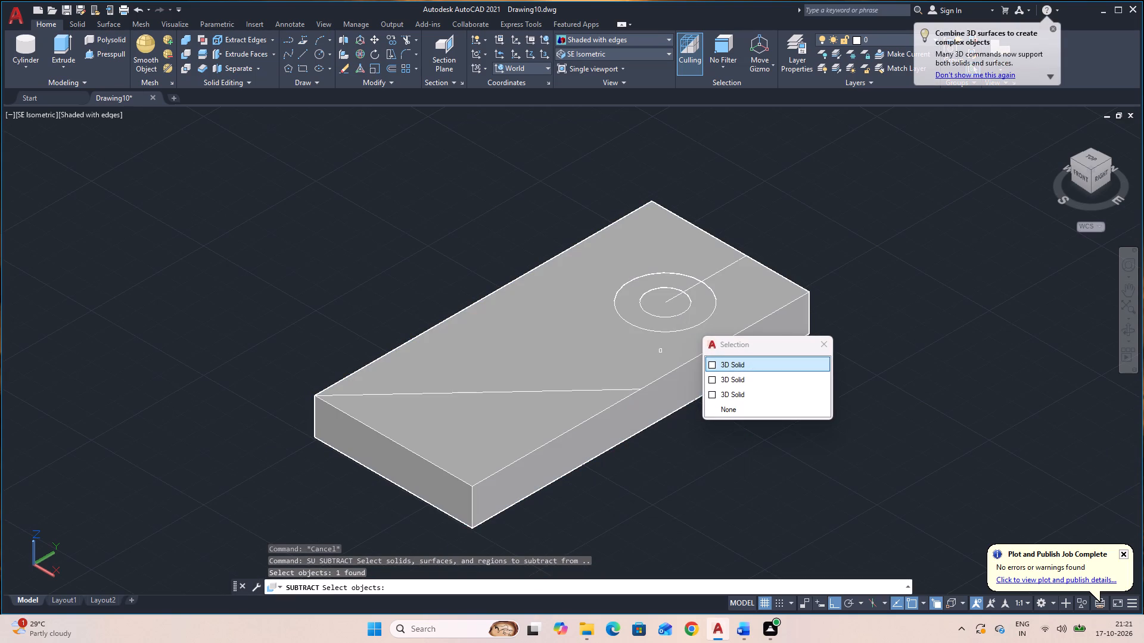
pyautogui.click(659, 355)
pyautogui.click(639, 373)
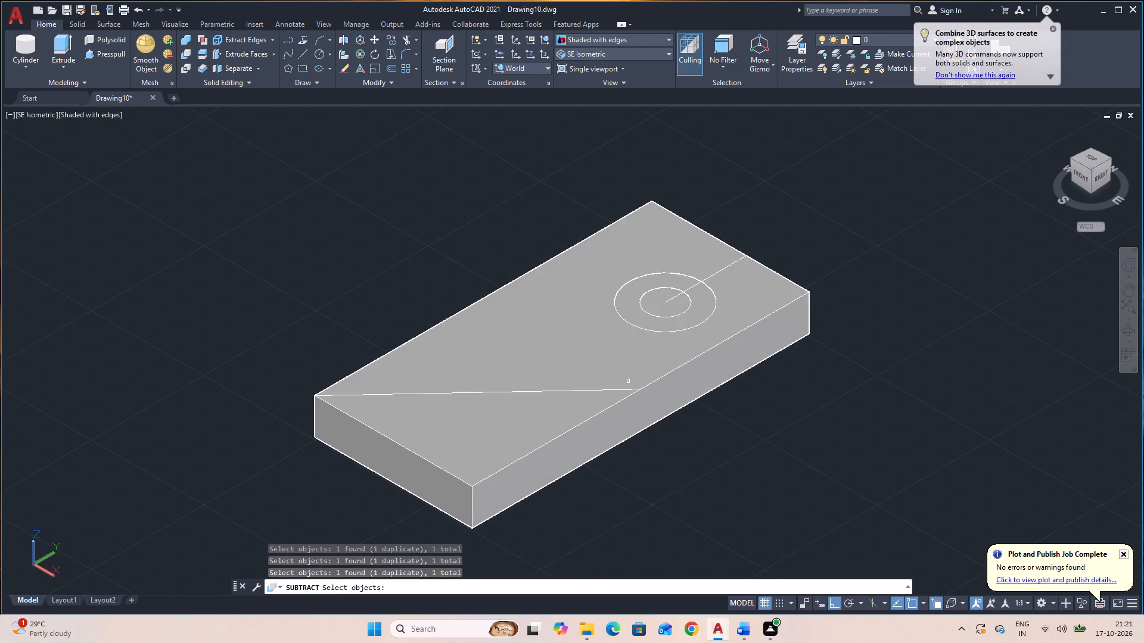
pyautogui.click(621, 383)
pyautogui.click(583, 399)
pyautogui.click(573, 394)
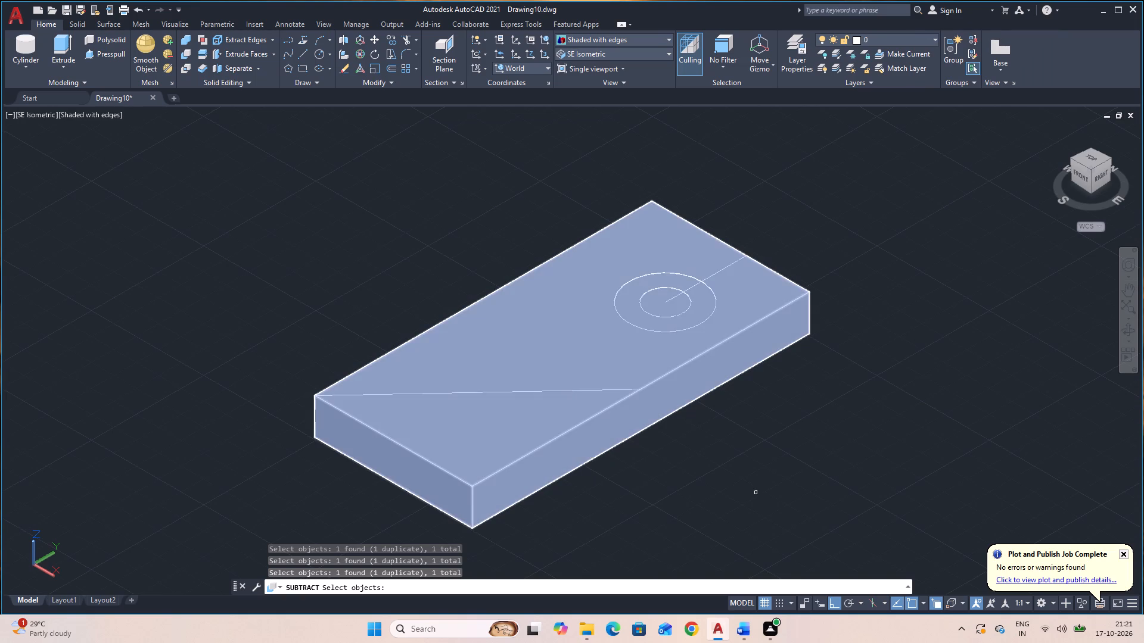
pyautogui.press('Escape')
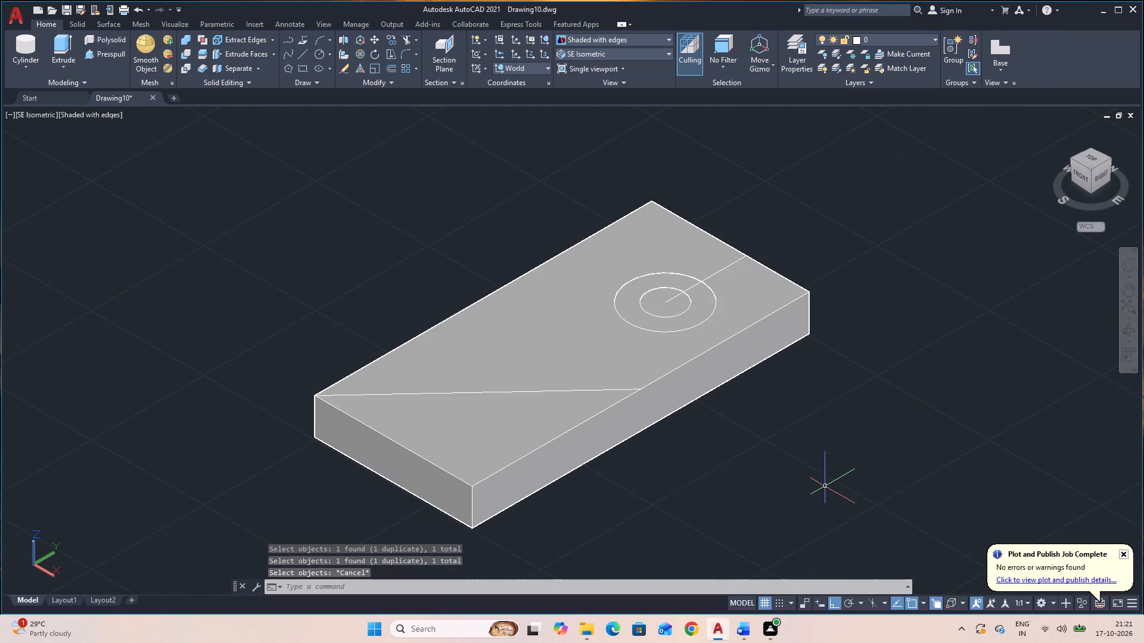
# Subtract the radius 8 cylinder from the base plate and the radius 16 cylinder together.
pyautogui.press('space')
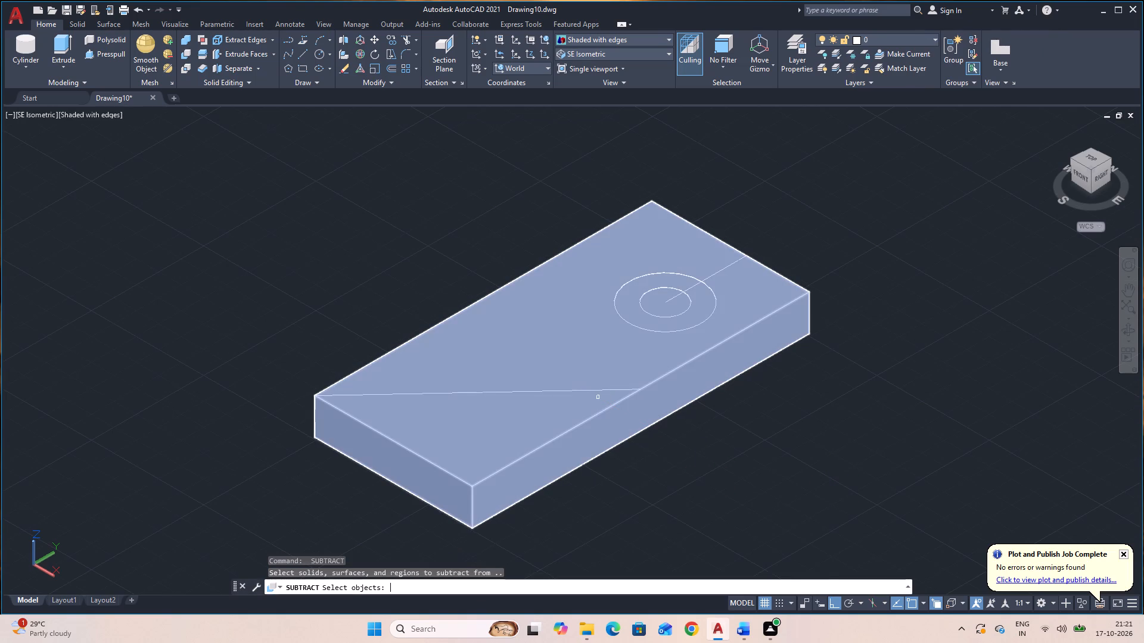
pyautogui.click(523, 360)
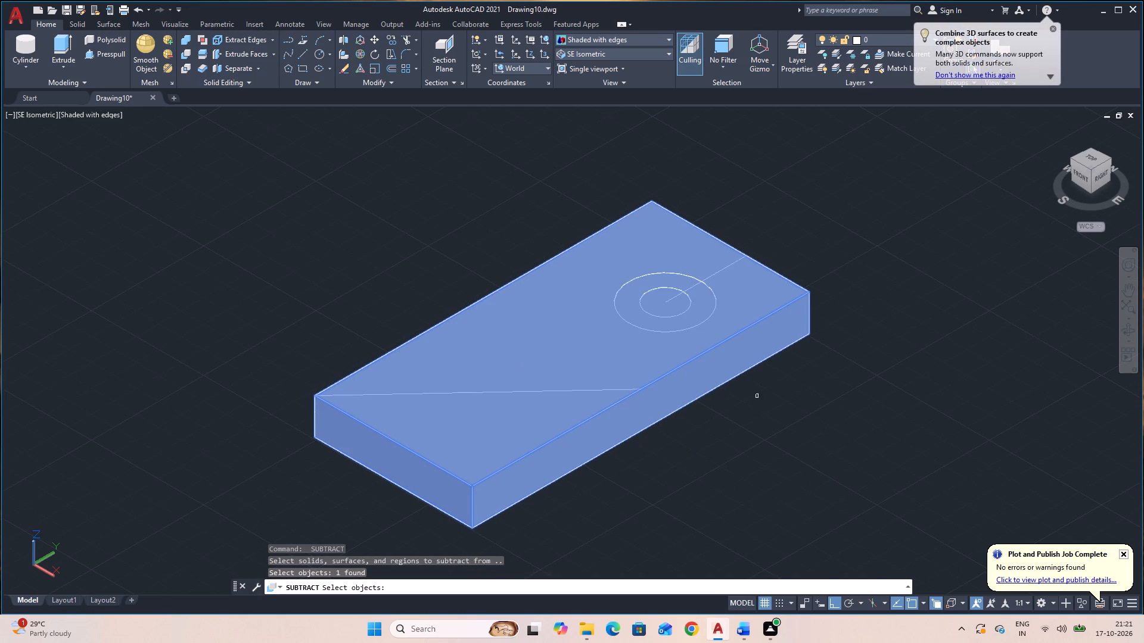
pyautogui.click(696, 304)
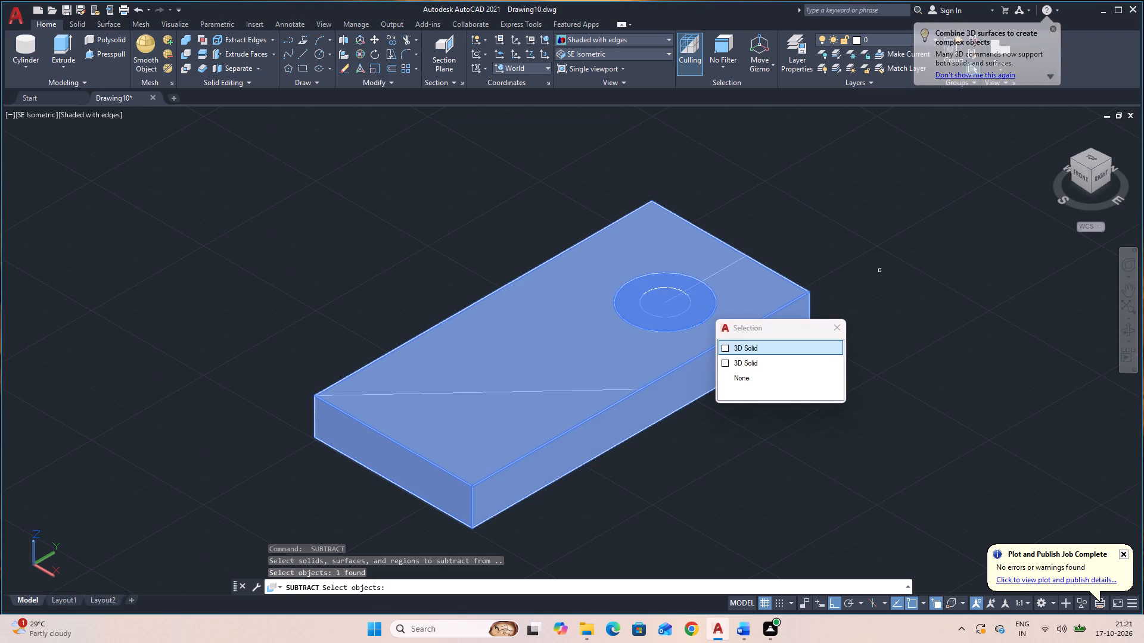
pyautogui.press('space')
pyautogui.press('space')
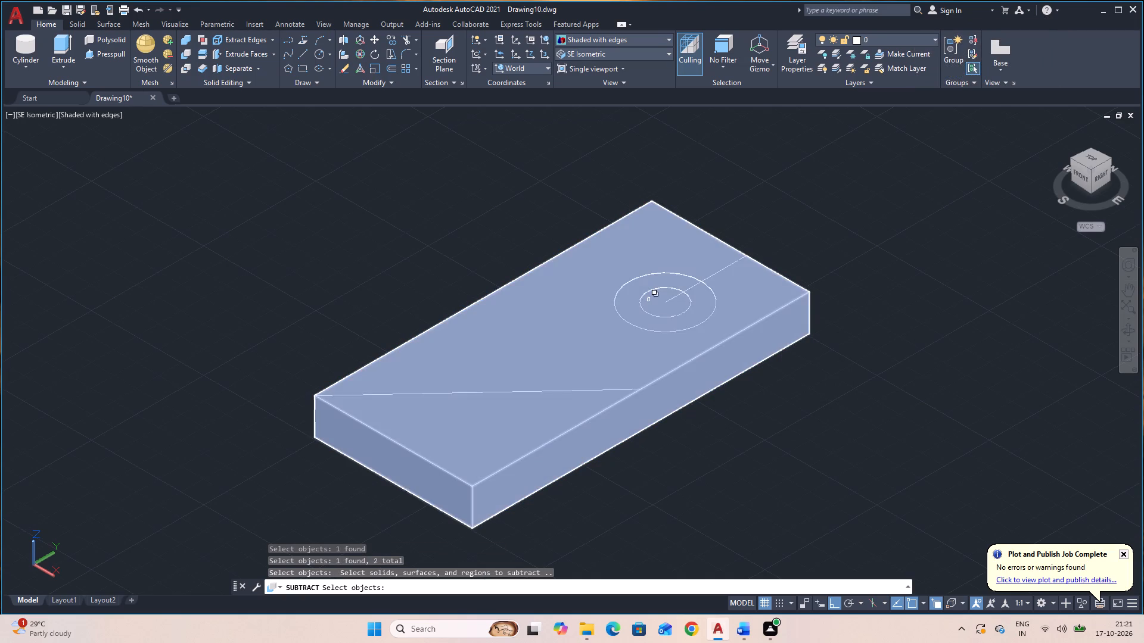
pyautogui.click(651, 303)
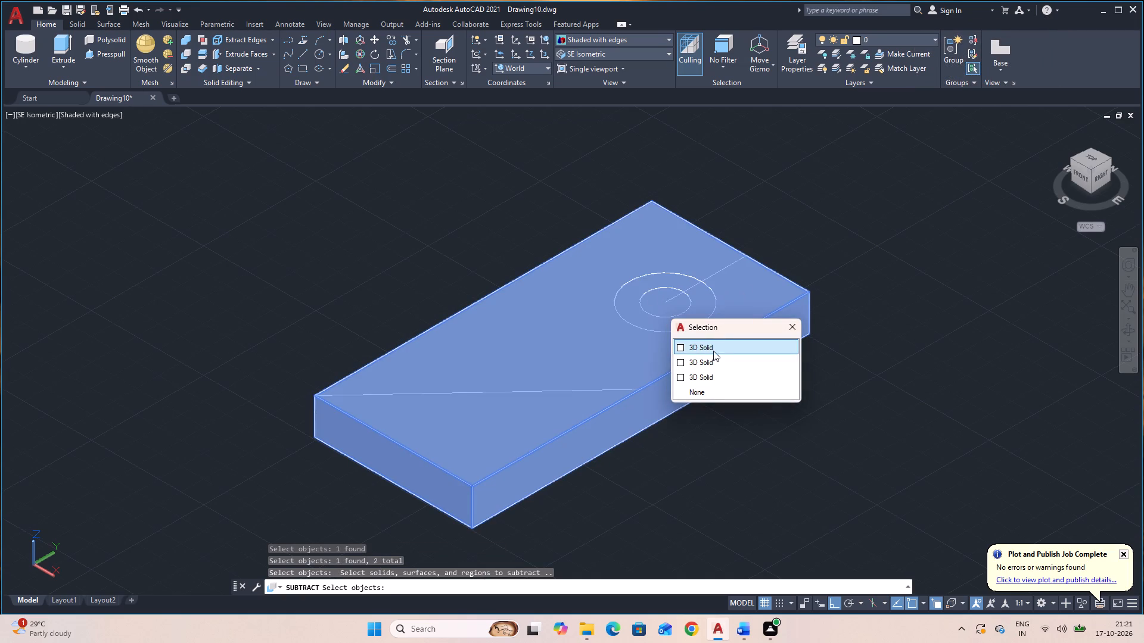
pyautogui.click(720, 372)
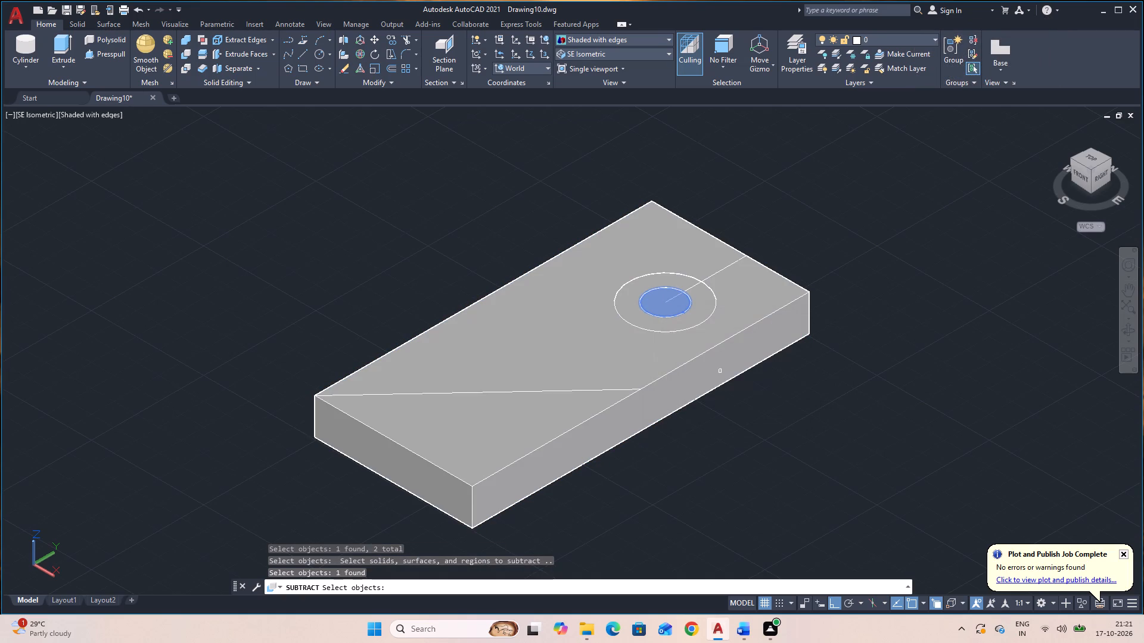
pyautogui.press('space')
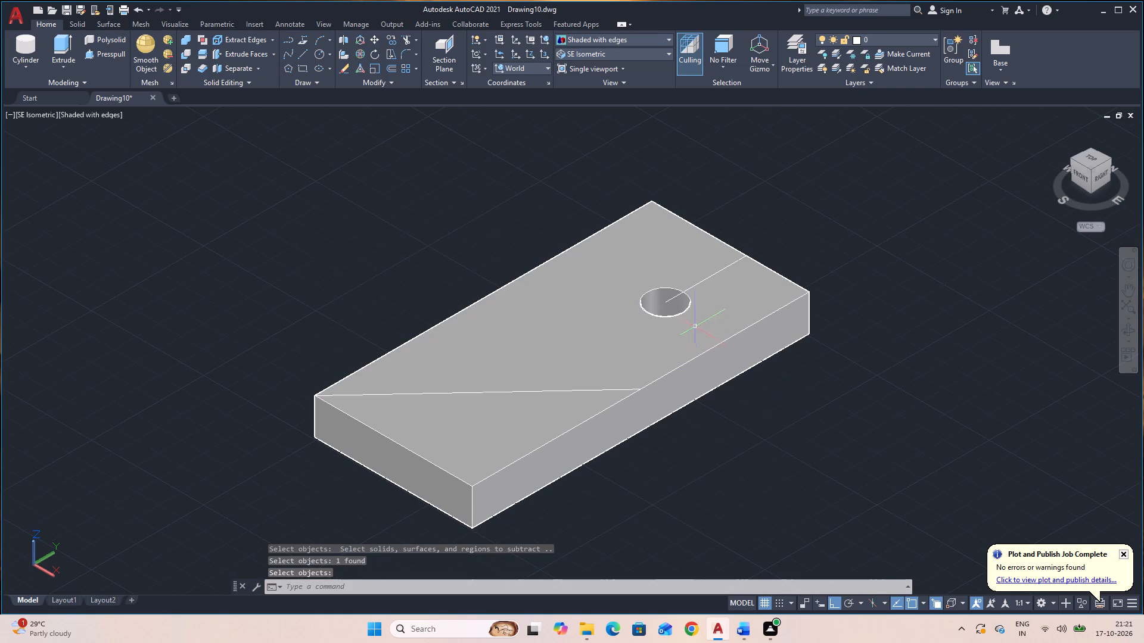
# Delete the construction line running from the hole's centre to the plate's short edge.
pyautogui.click(673, 298)
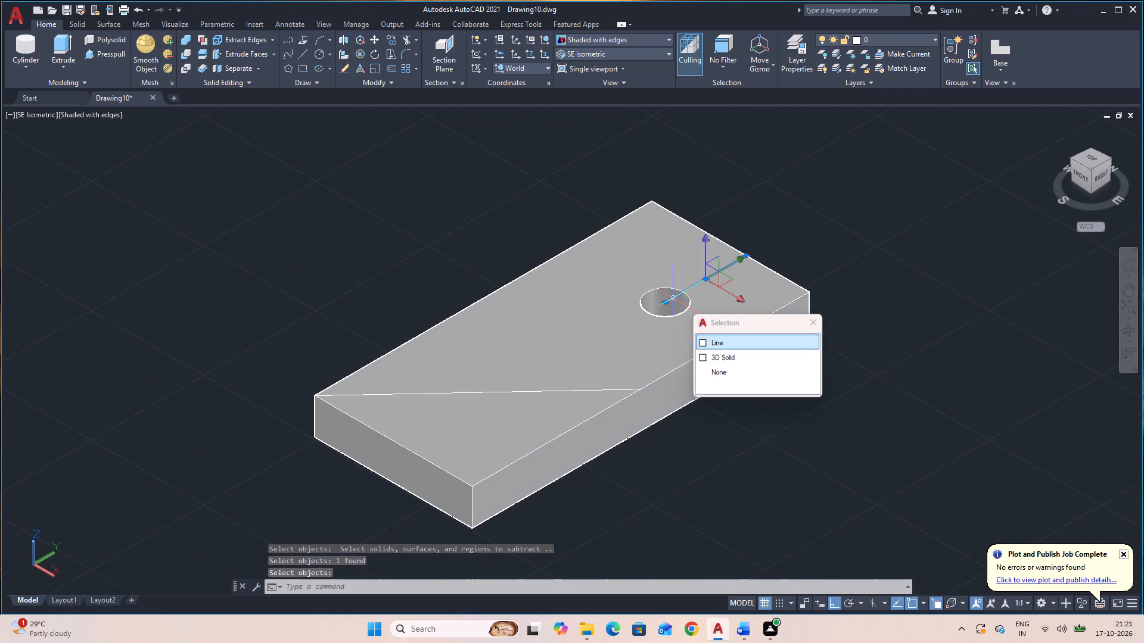
pyautogui.press('Delete')
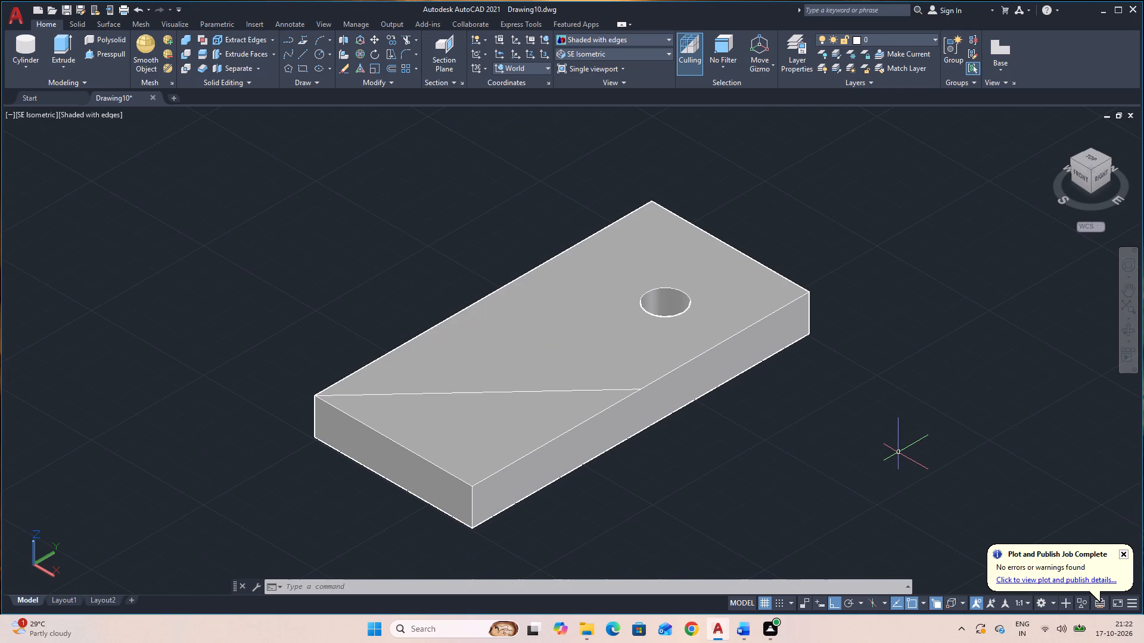
# Draw a line from the hole's quadrant, 32 along the plate's length towards the end with the diagonal line.
pyautogui.write('L')
pyautogui.press('space')
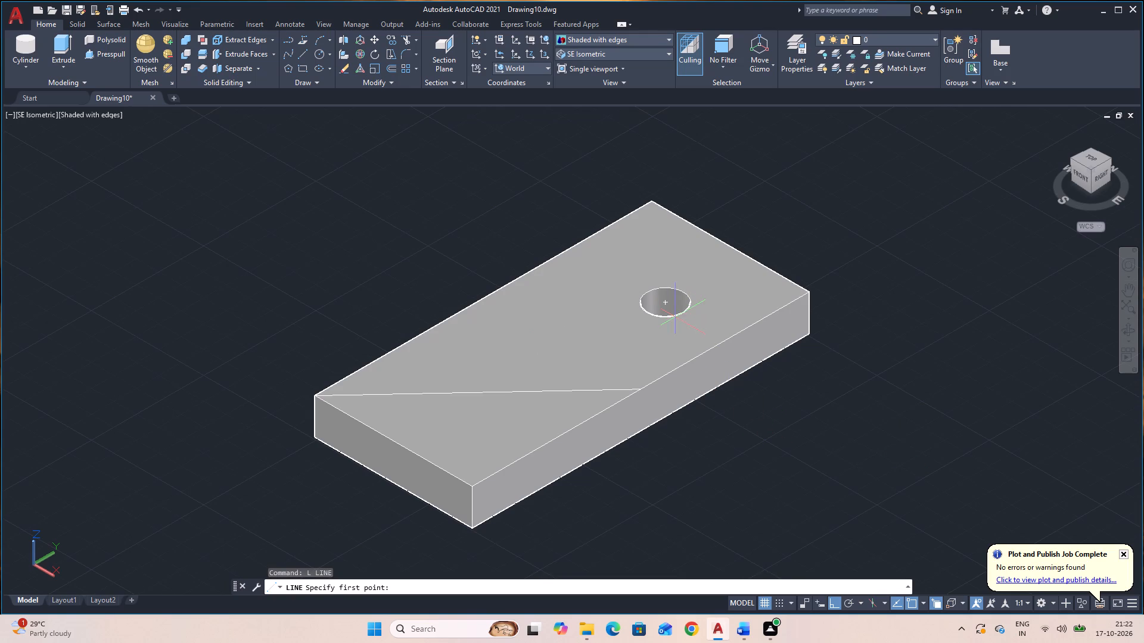
pyautogui.keyDown('shift'); pyautogui.rightClick(646, 291); pyautogui.keyUp('shift')
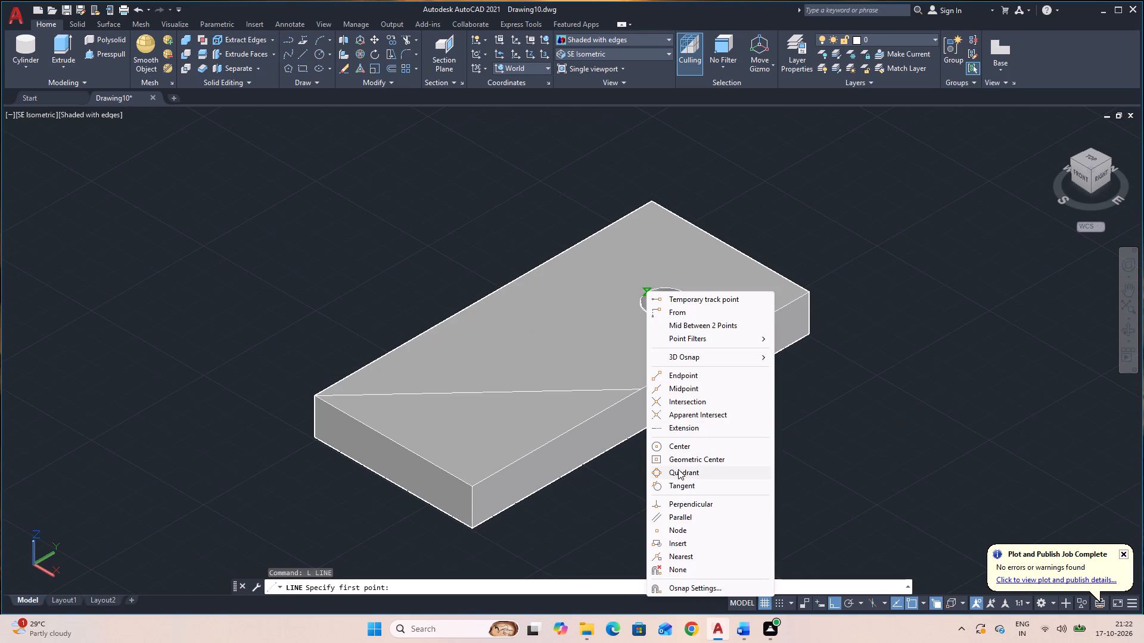
pyautogui.click(678, 469)
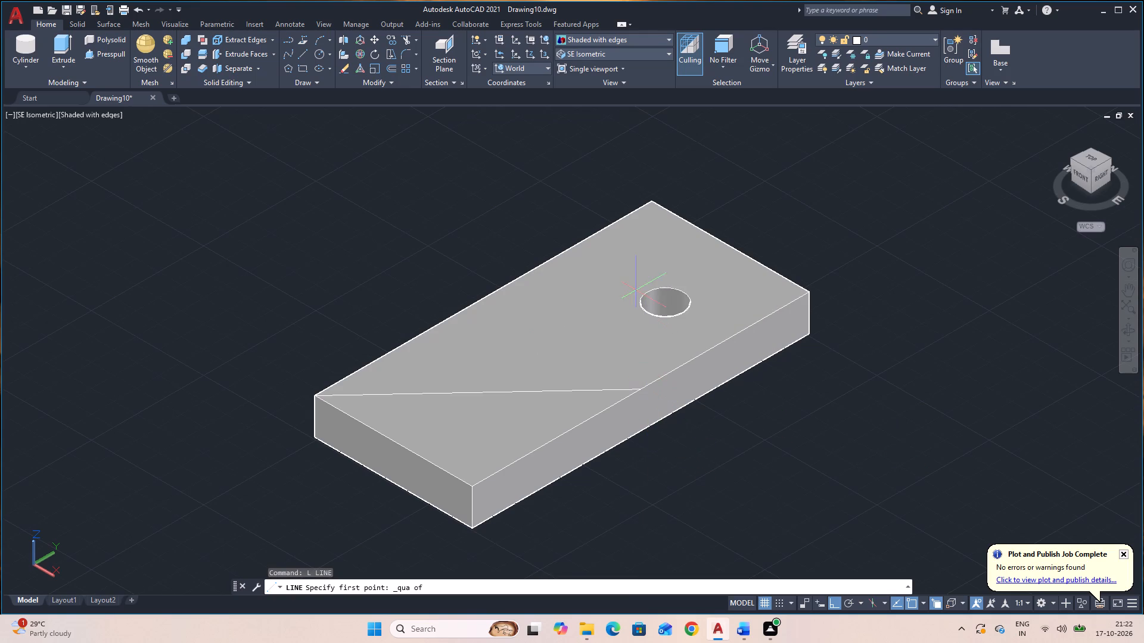
pyautogui.click(648, 292)
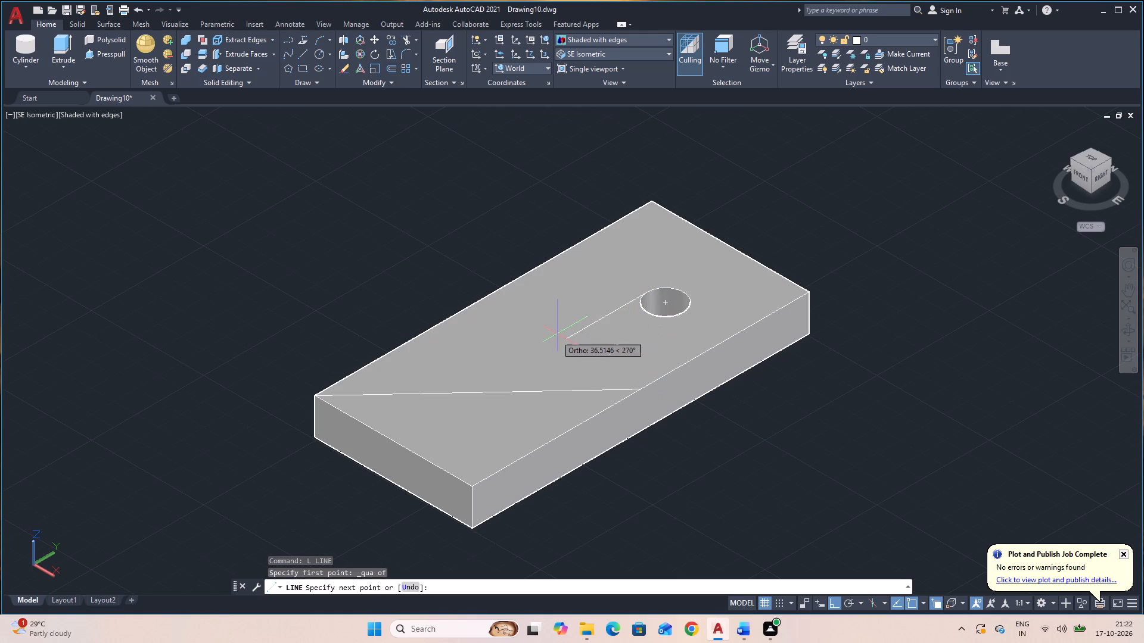
pyautogui.write('32')
pyautogui.press('Return')
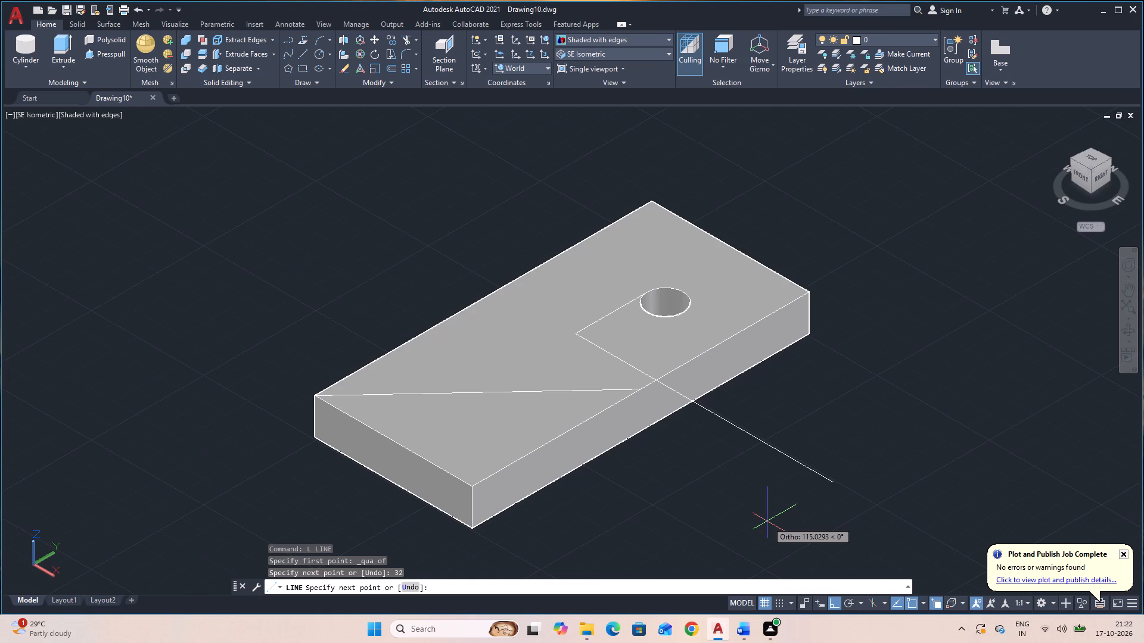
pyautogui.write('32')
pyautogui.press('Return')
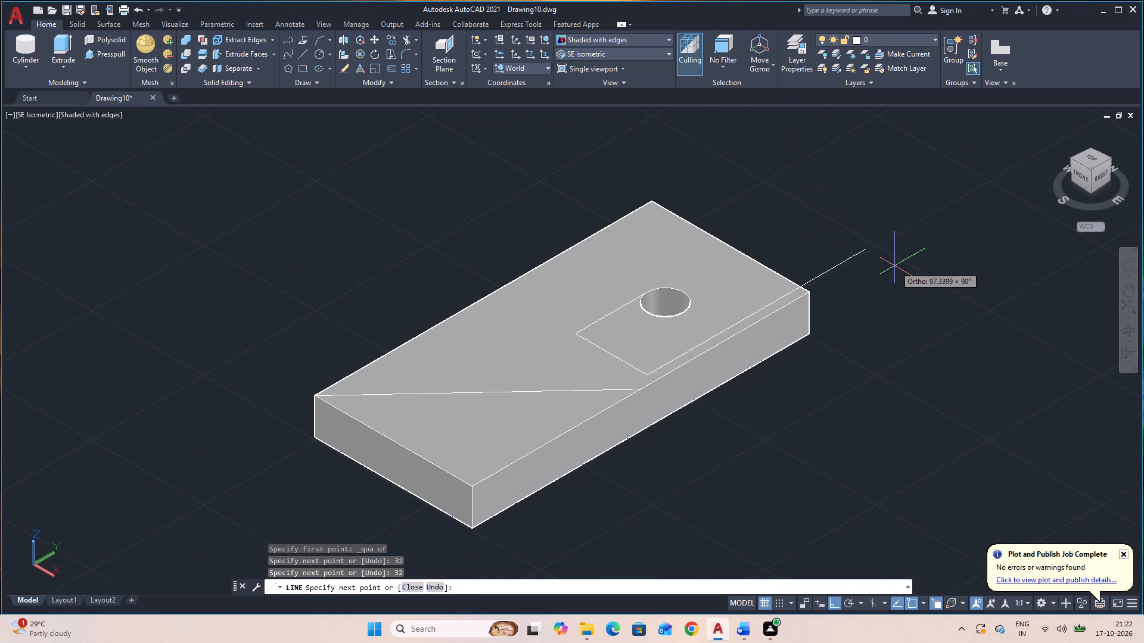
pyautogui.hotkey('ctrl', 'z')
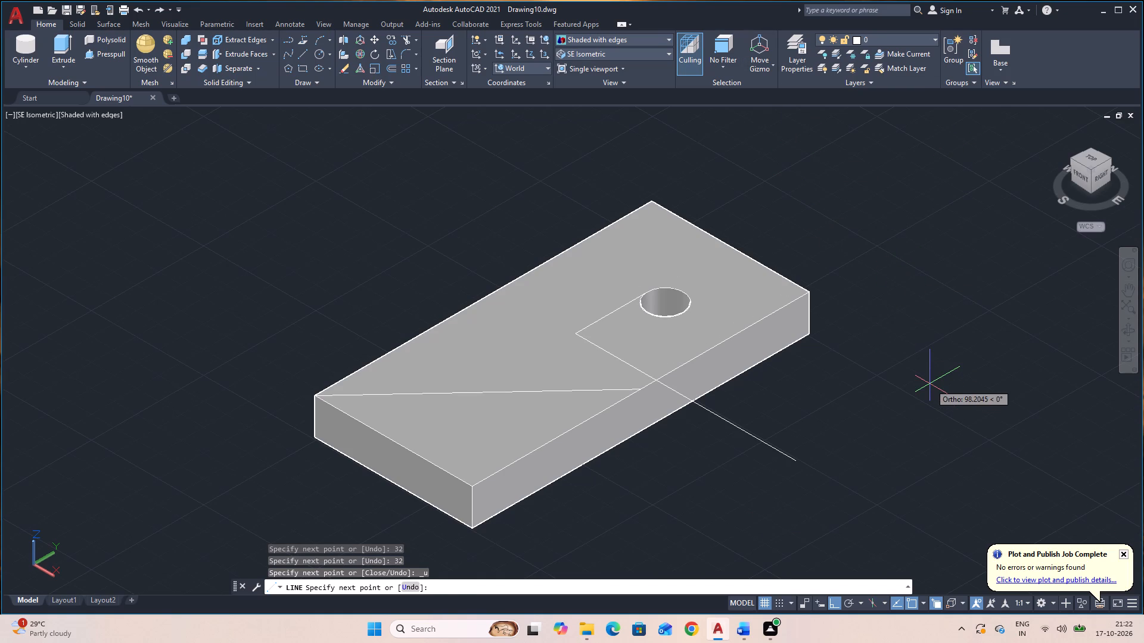
# Complete the slot outline with a 16-long end line across the plate and a 32-long line back to the hole.
pyautogui.write('16')
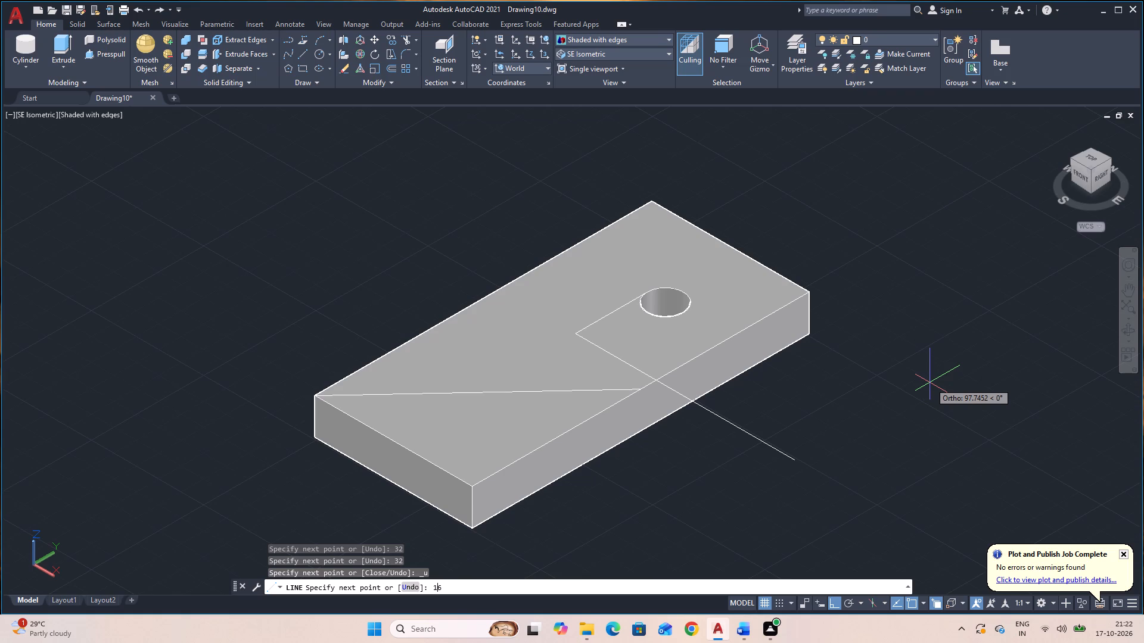
pyautogui.press('Return')
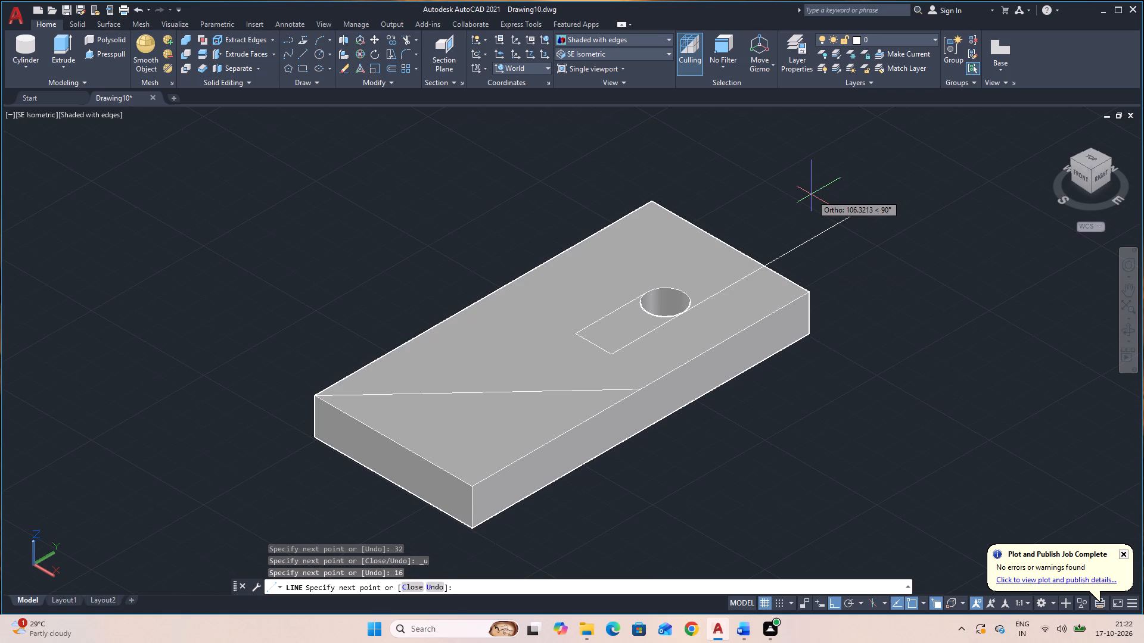
pyautogui.write('32')
pyautogui.press('Return')
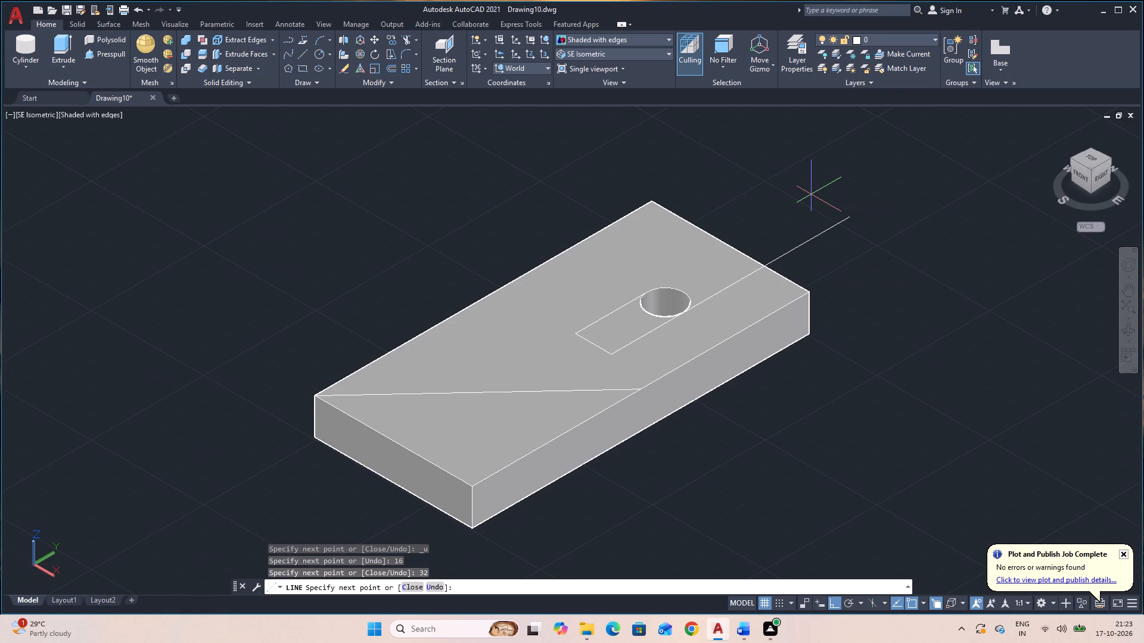
pyautogui.press('Escape')
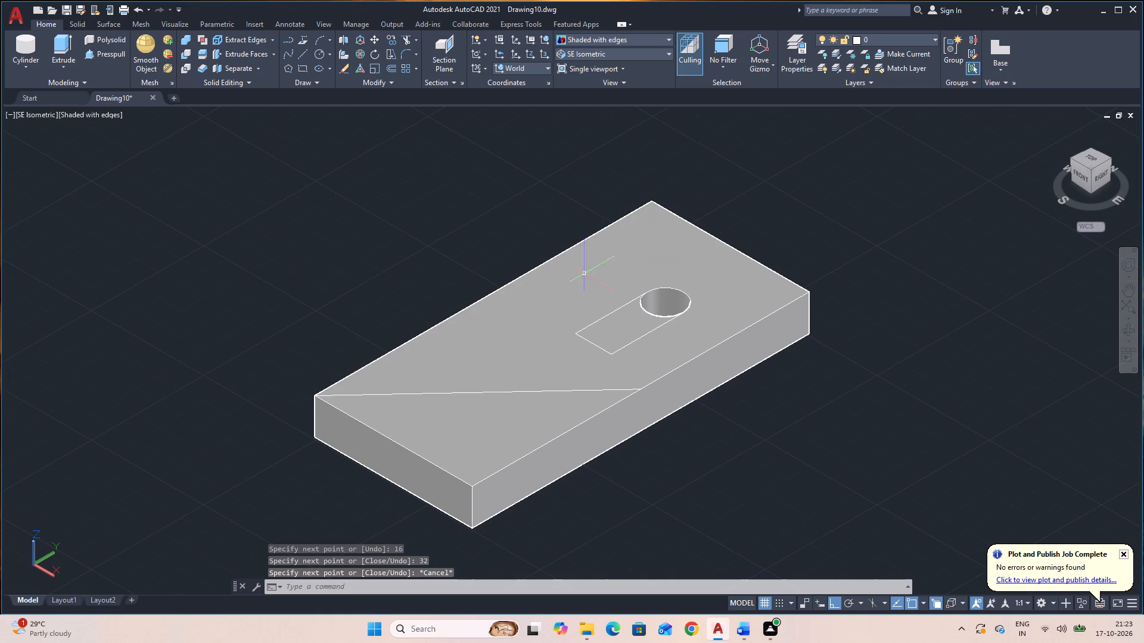
# Presspull the bounded slot area between the outline and the hole down through the base plate to cut it out.
pyautogui.click(101, 50)
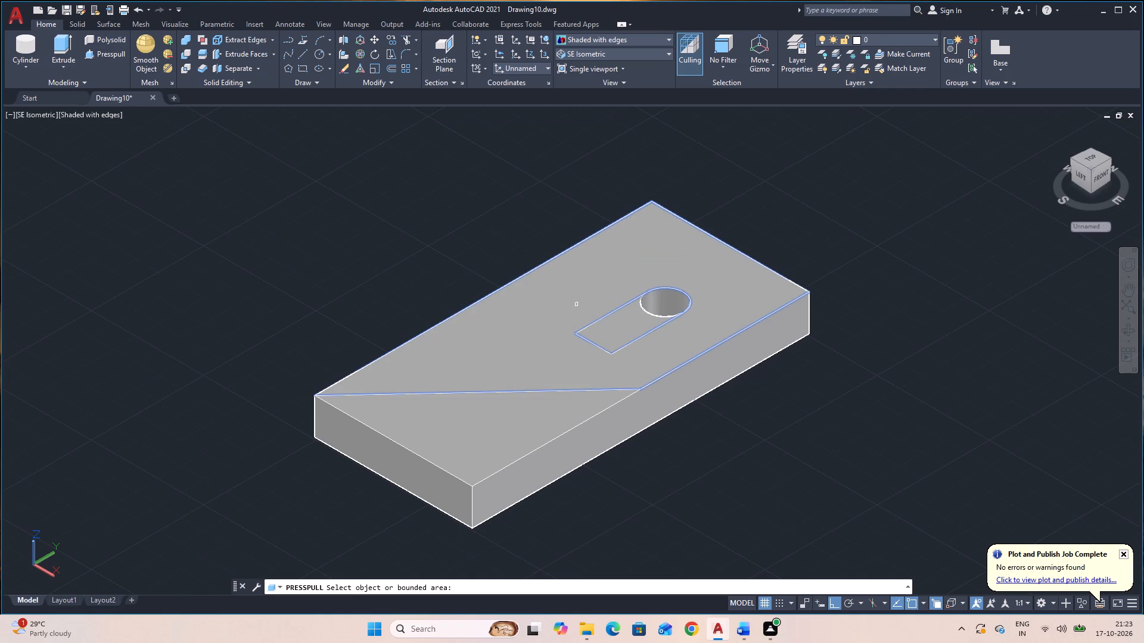
pyautogui.click(609, 333)
pyautogui.click(761, 569)
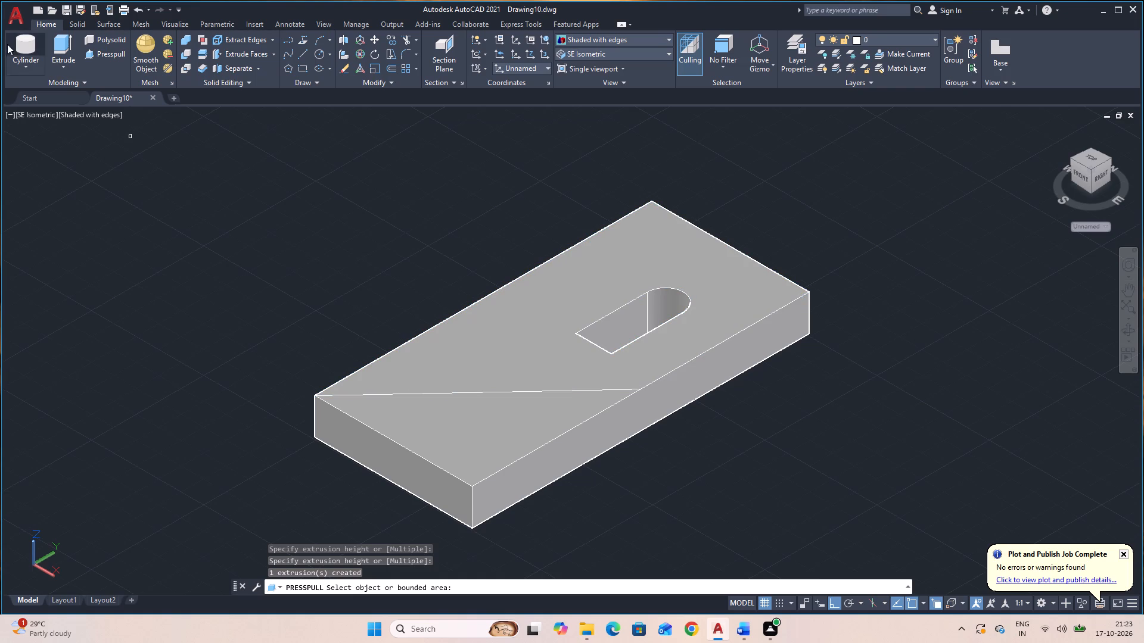
# Create a cylinder of radius 8 and height -16 centred on the midpoint of the slot's straight end.
pyautogui.click(25, 48)
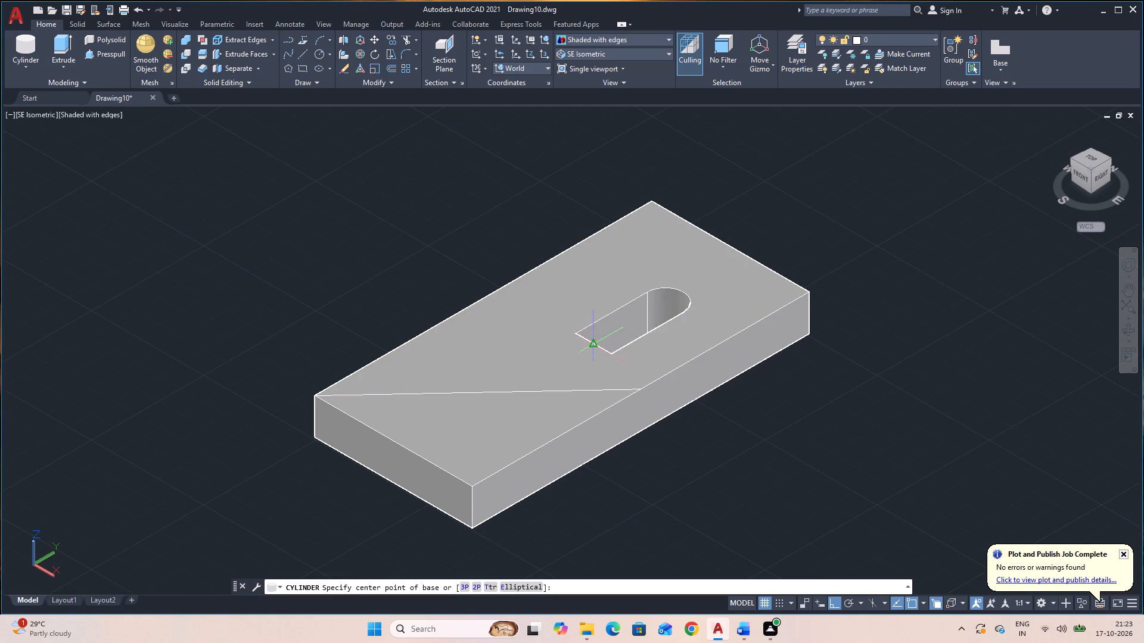
pyautogui.click(593, 342)
pyautogui.click(610, 357)
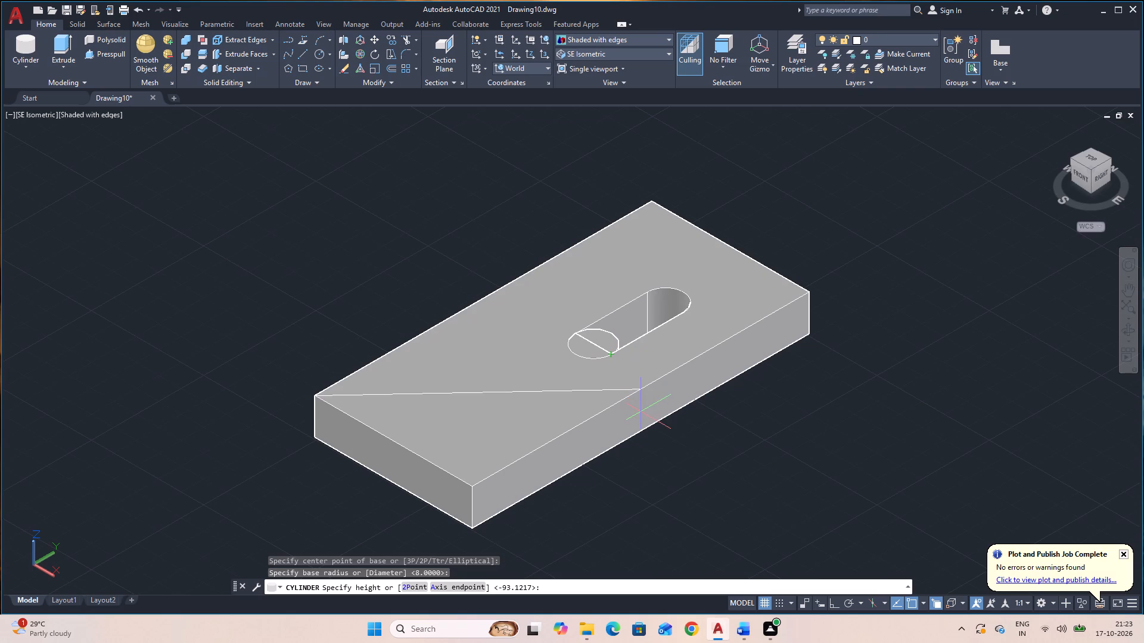
pyautogui.press('-')
pyautogui.write('16')
pyautogui.press('Return')
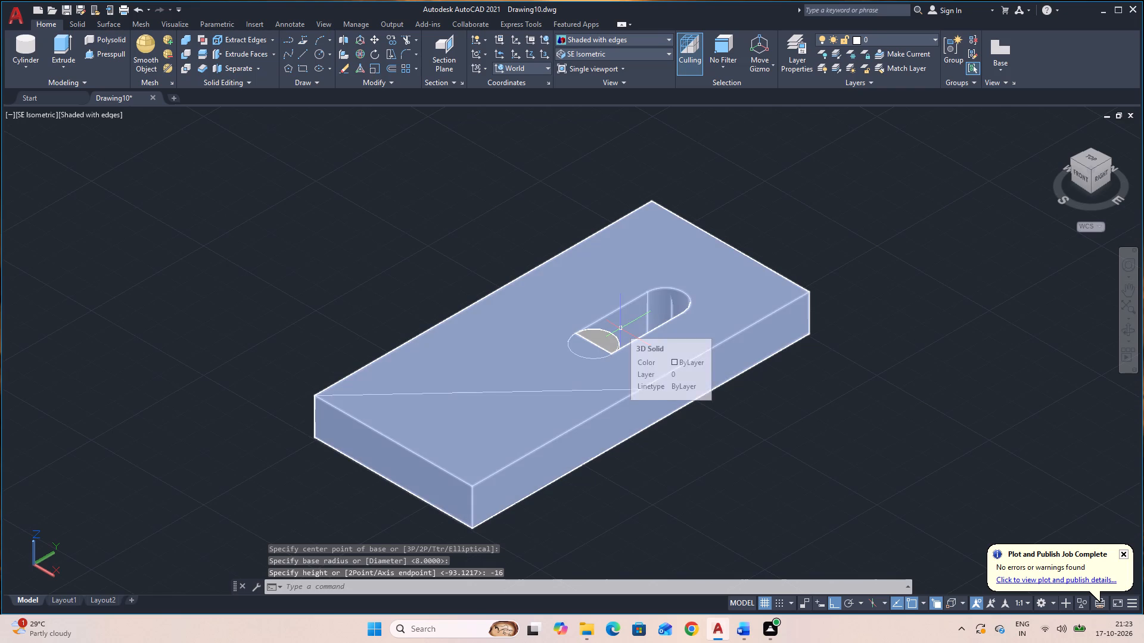
# Subtract the radius 8 cylinder at the slot's straight end from the base plate.
pyautogui.press('s')
pyautogui.write('U')
pyautogui.press('space')
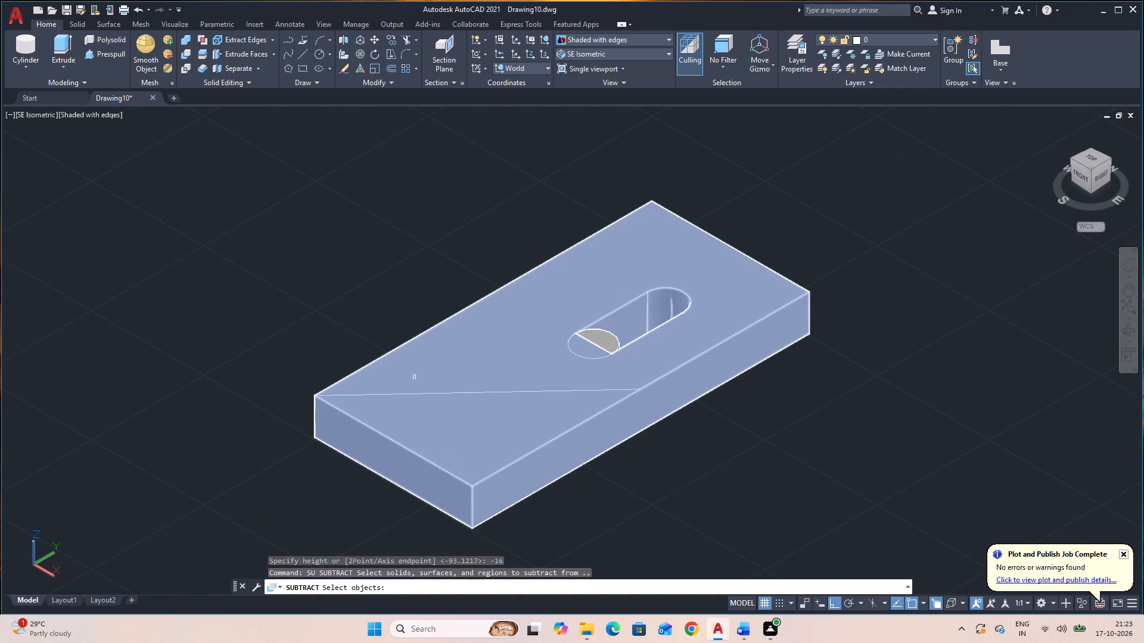
pyautogui.click(399, 419)
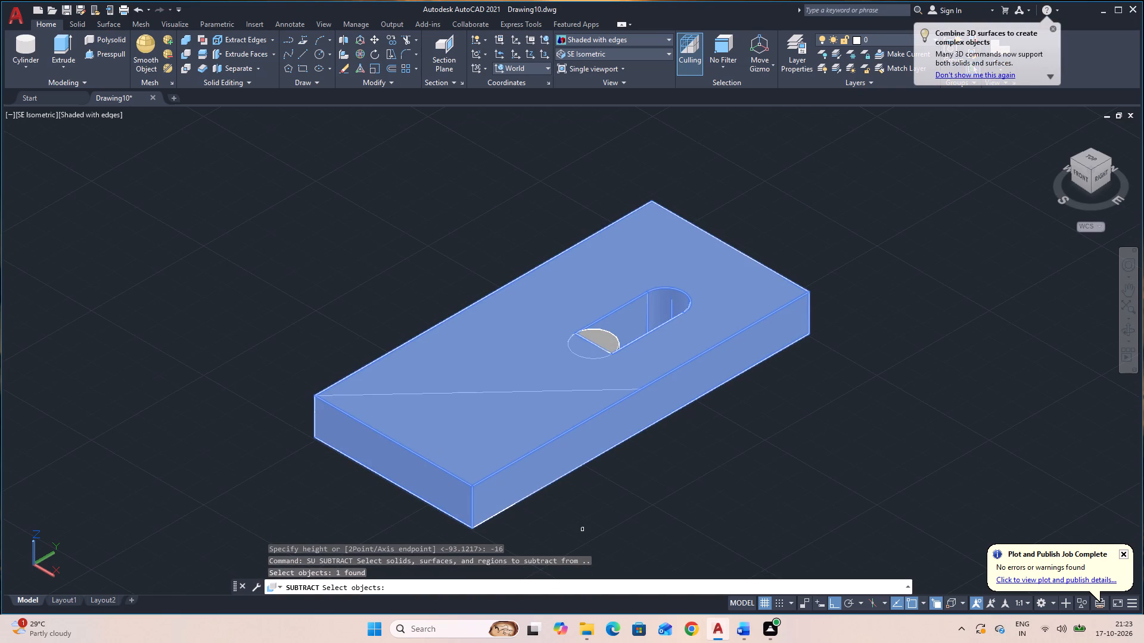
pyautogui.press('space')
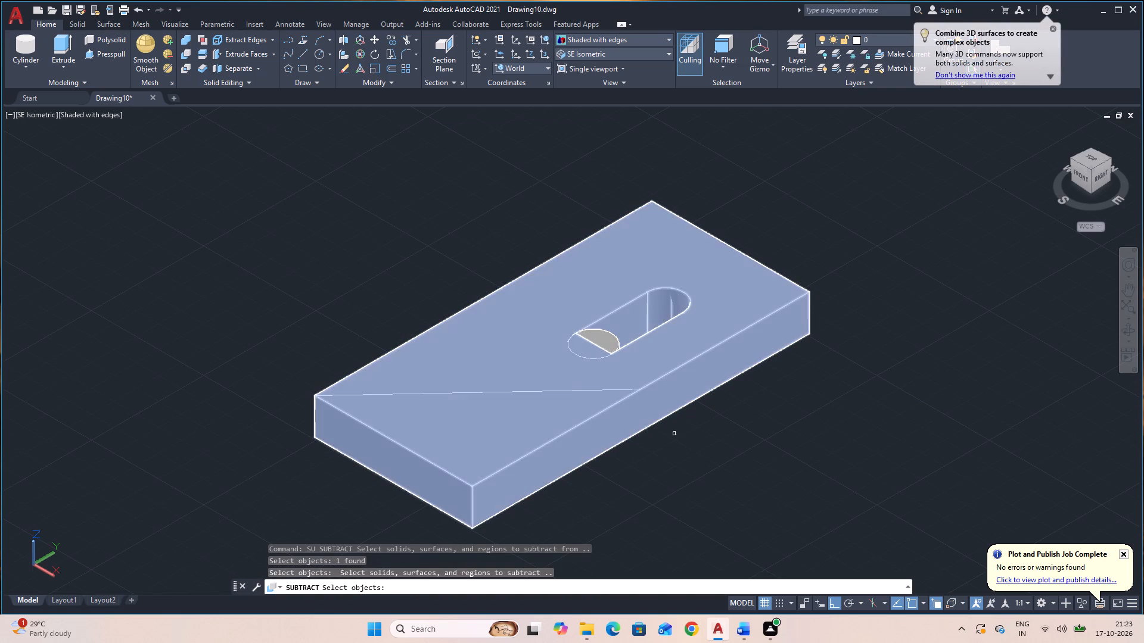
pyautogui.click(599, 344)
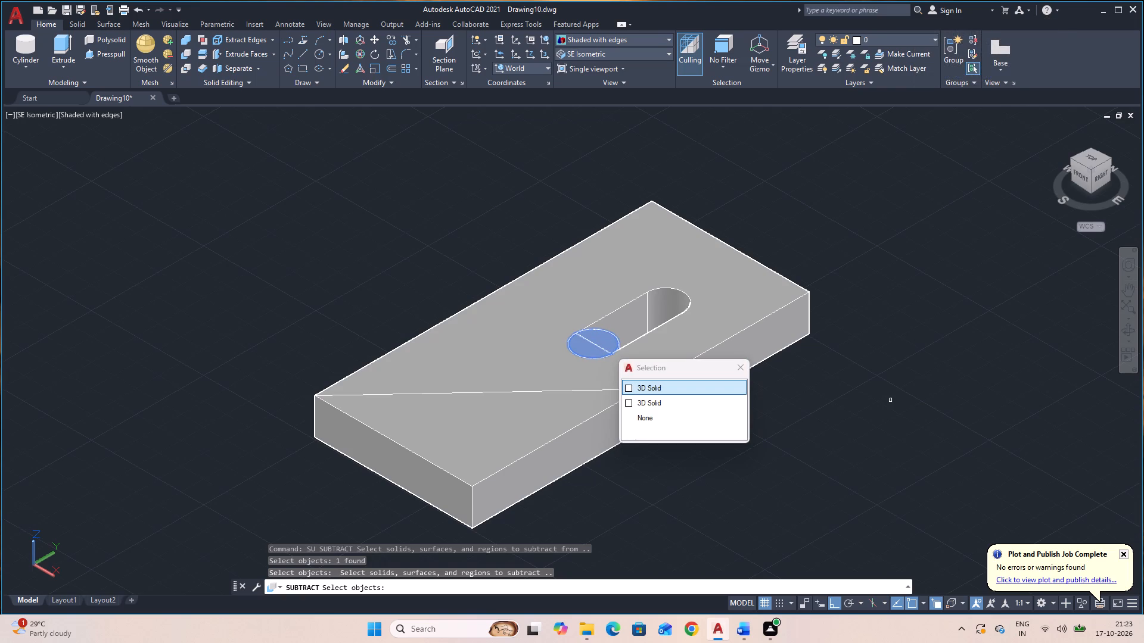
pyautogui.press('space')
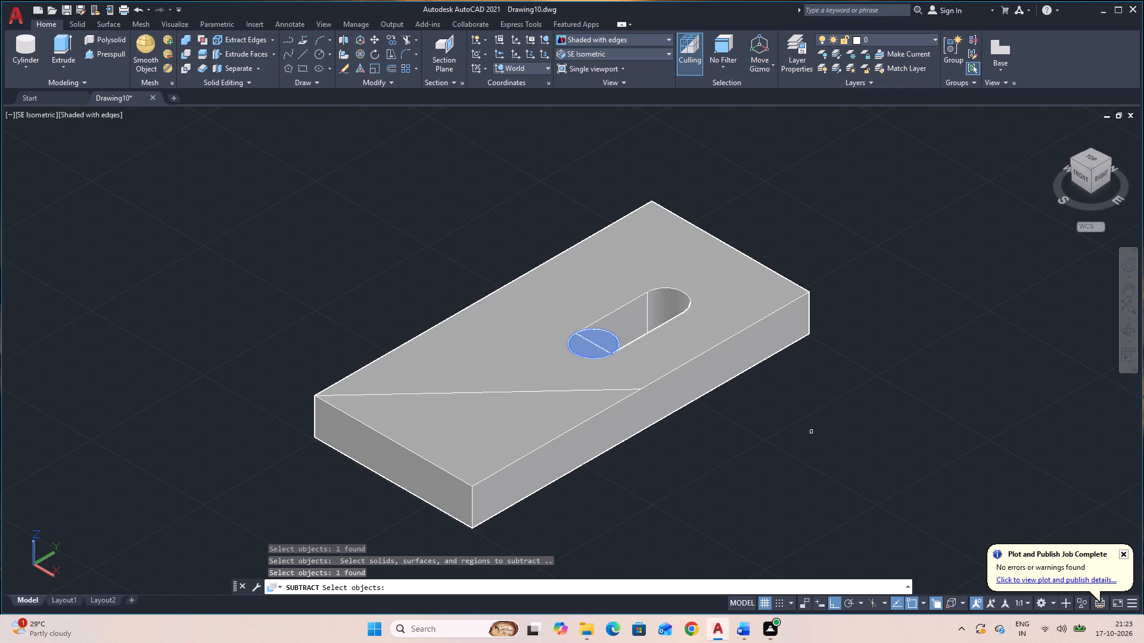
pyautogui.press('space')
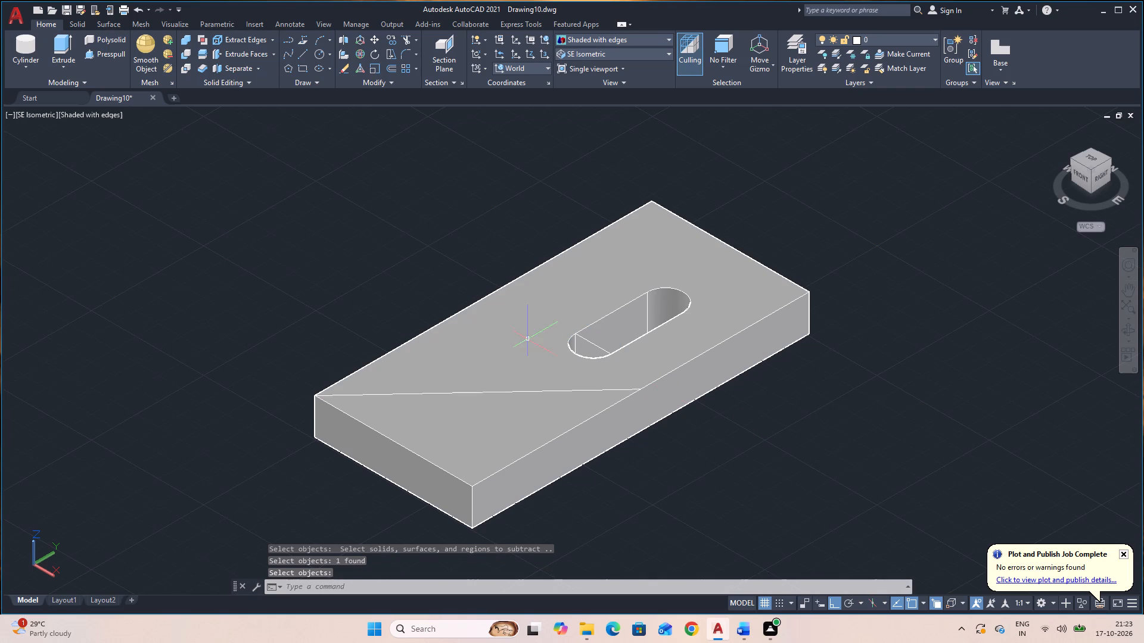
# Delete the leftover 16-long outline line crossing the slot near its newly rounded end.
pyautogui.click(595, 345)
pyautogui.press('Delete')
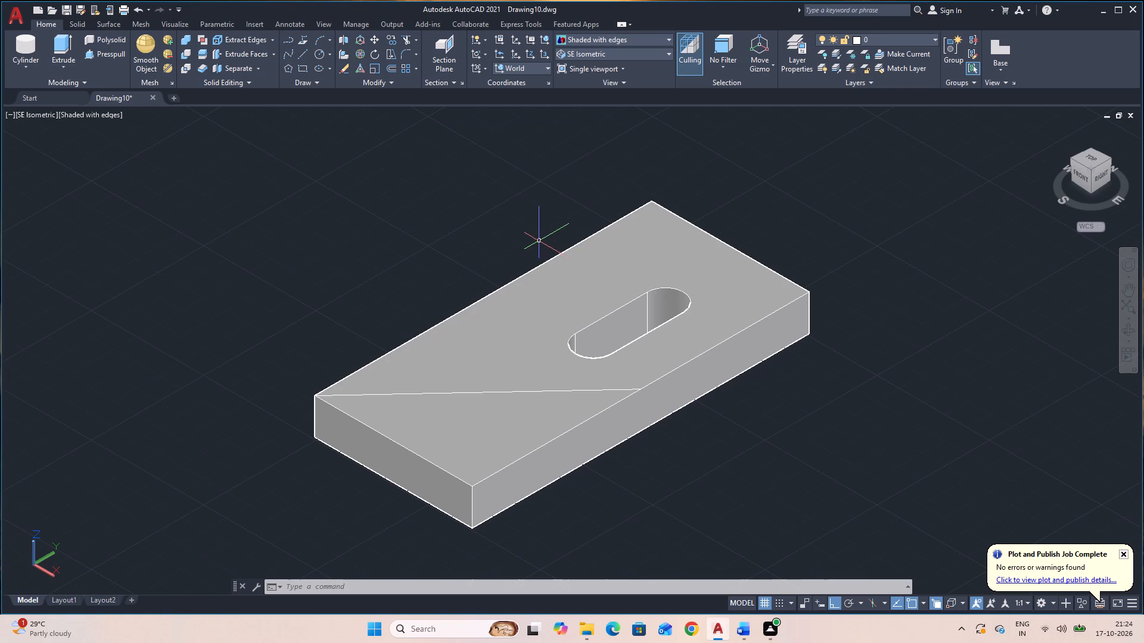
# Create a cylinder of radius 16 and height -16 centred on the slot's rounded end farther from the diagonal line.
pyautogui.click(27, 33)
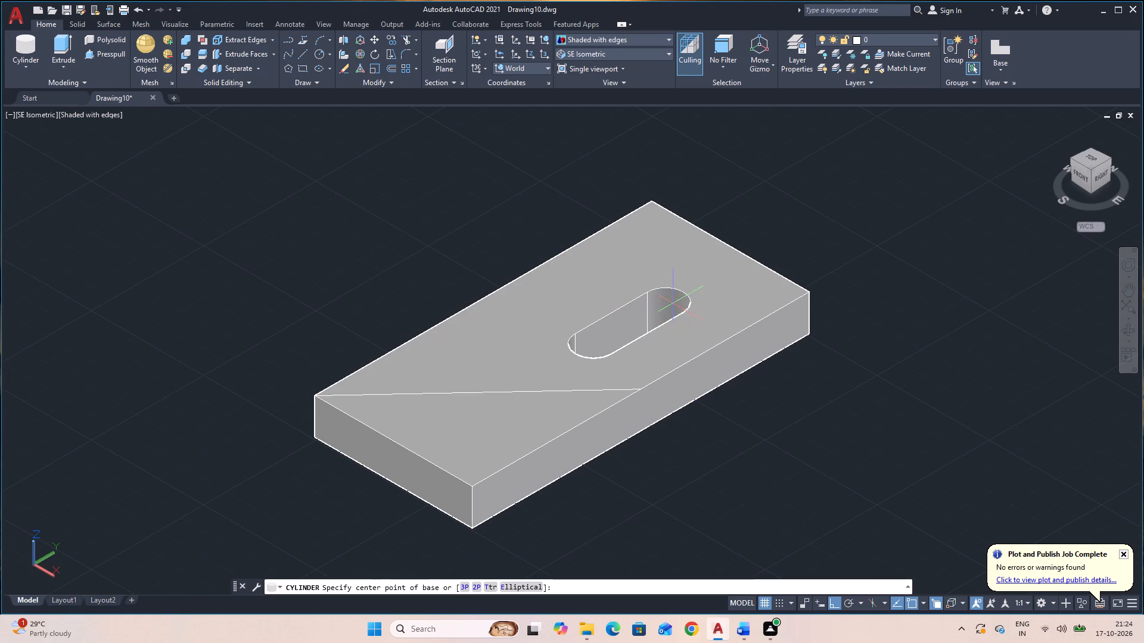
pyautogui.click(664, 299)
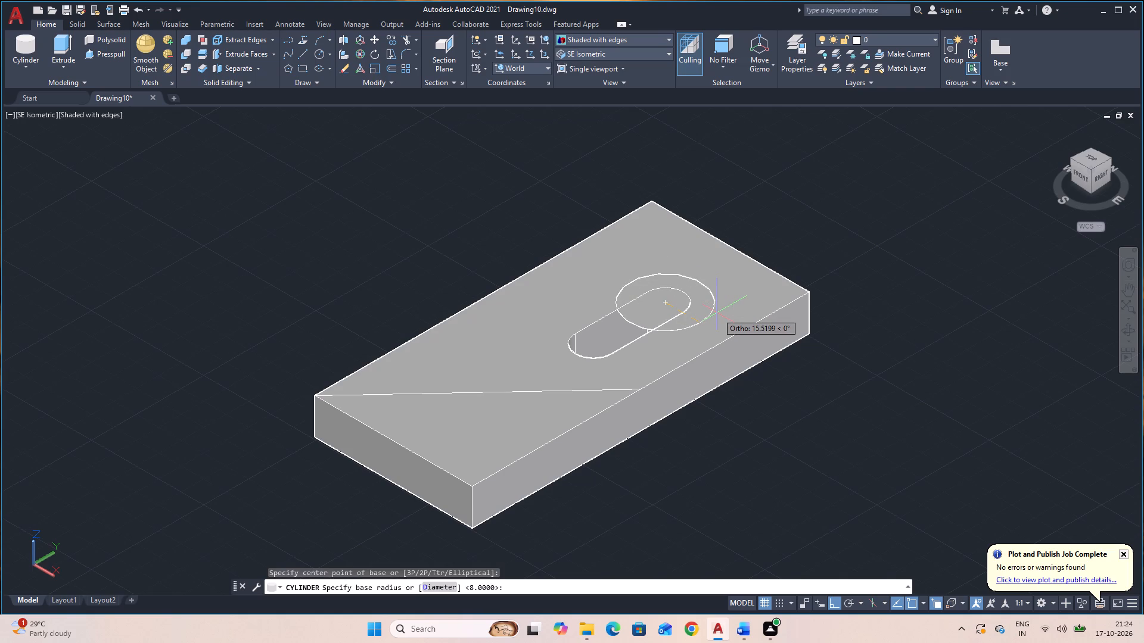
pyautogui.press('3')
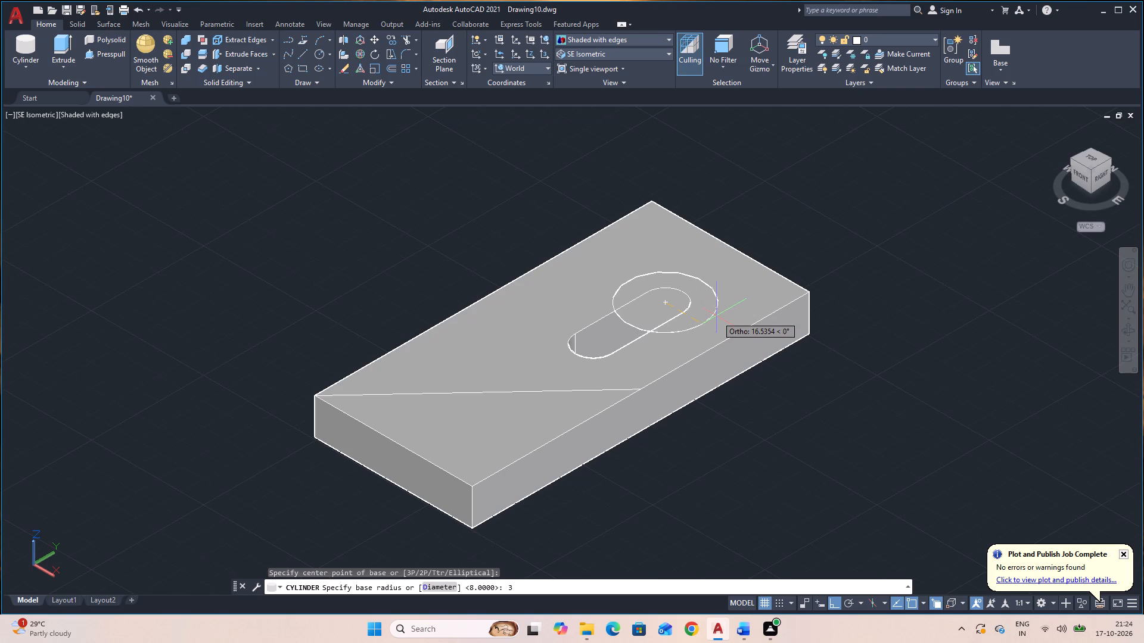
pyautogui.press('BackSpace')
pyautogui.write('16')
pyautogui.press('Return')
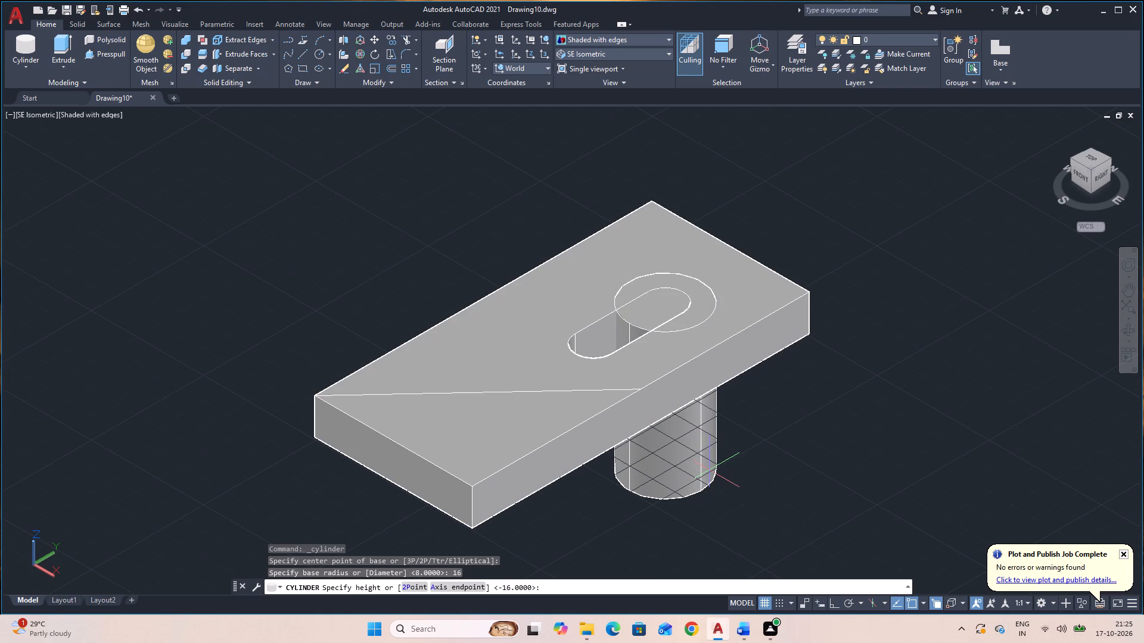
pyautogui.press('Return')
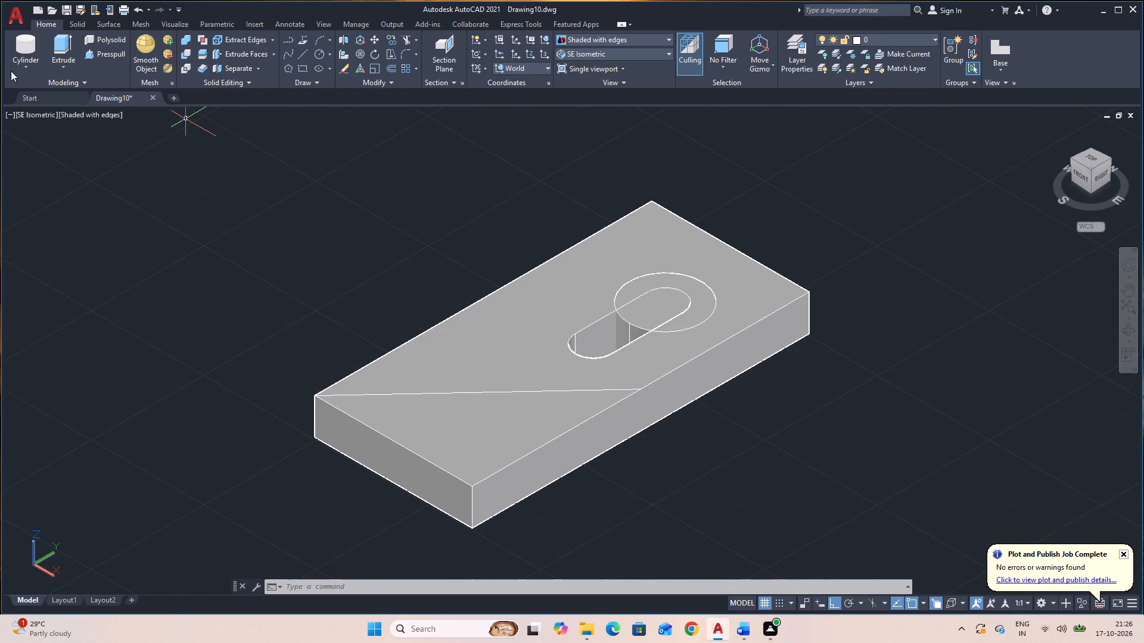
# Create a cylinder of radius 16 and height -16 centred on the slot's rounded end nearer the diagonal line.
pyautogui.click(32, 40)
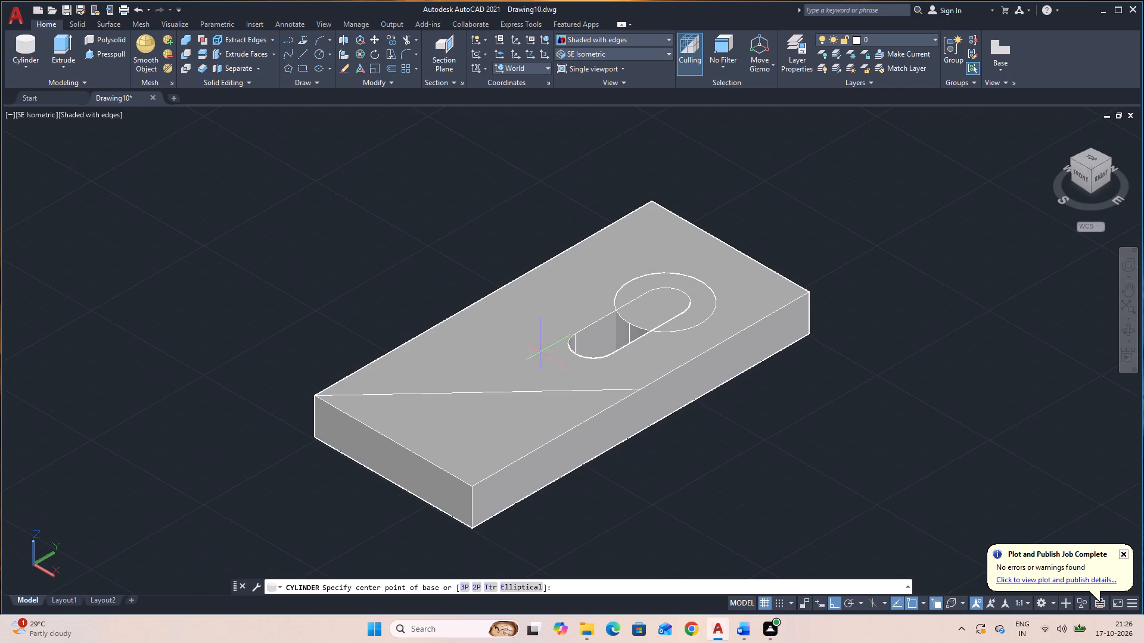
pyautogui.click(596, 344)
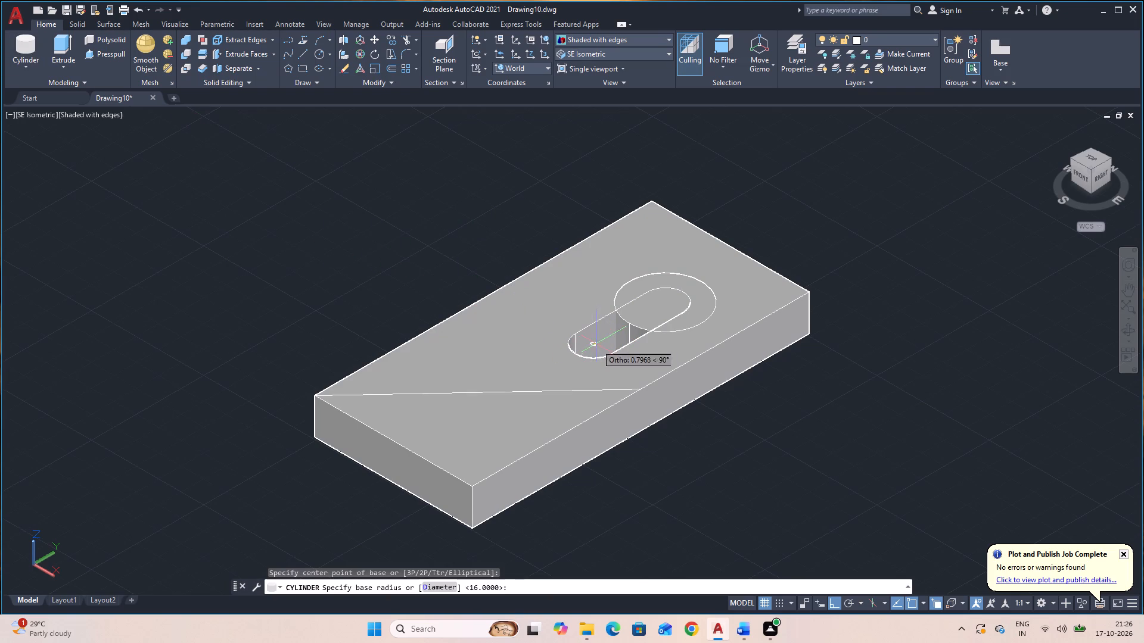
pyautogui.write('16')
pyautogui.press('Return')
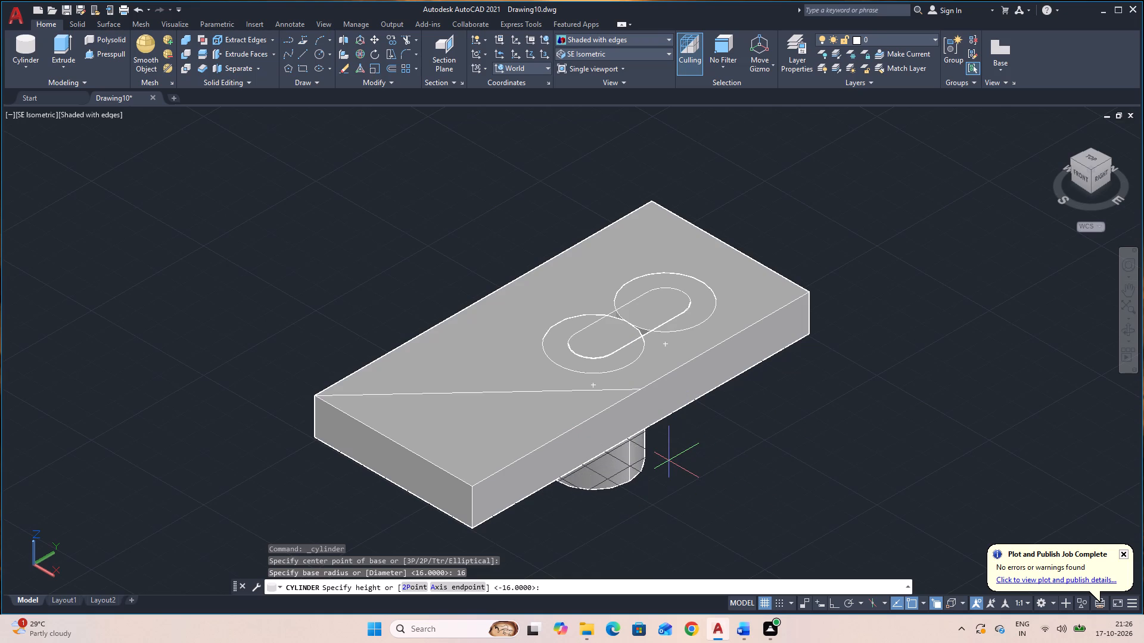
pyautogui.press('Return')
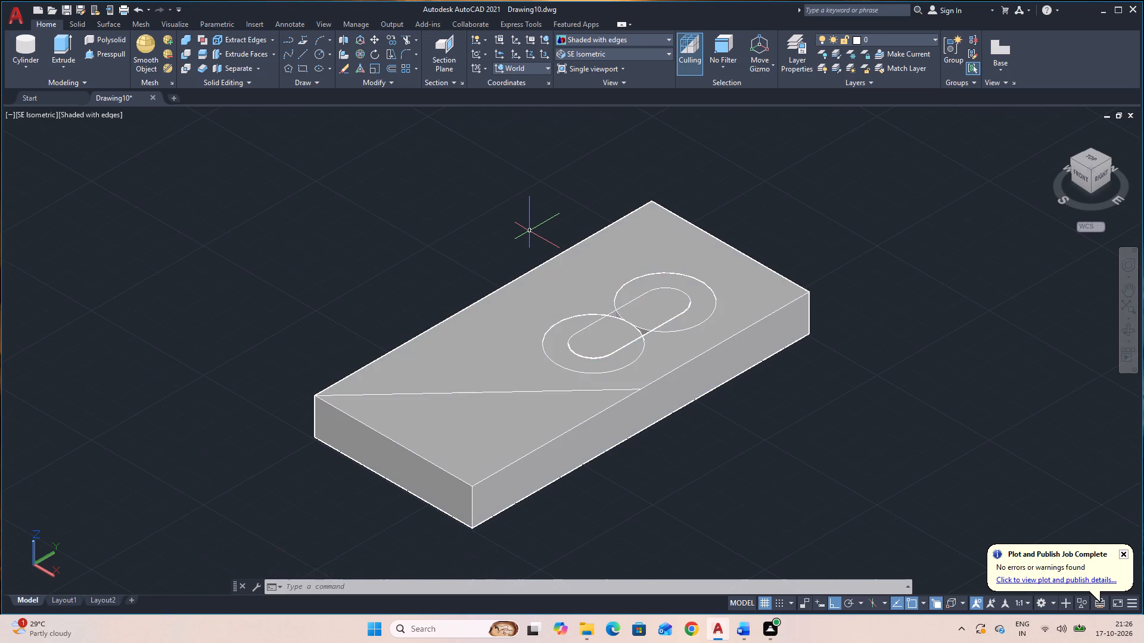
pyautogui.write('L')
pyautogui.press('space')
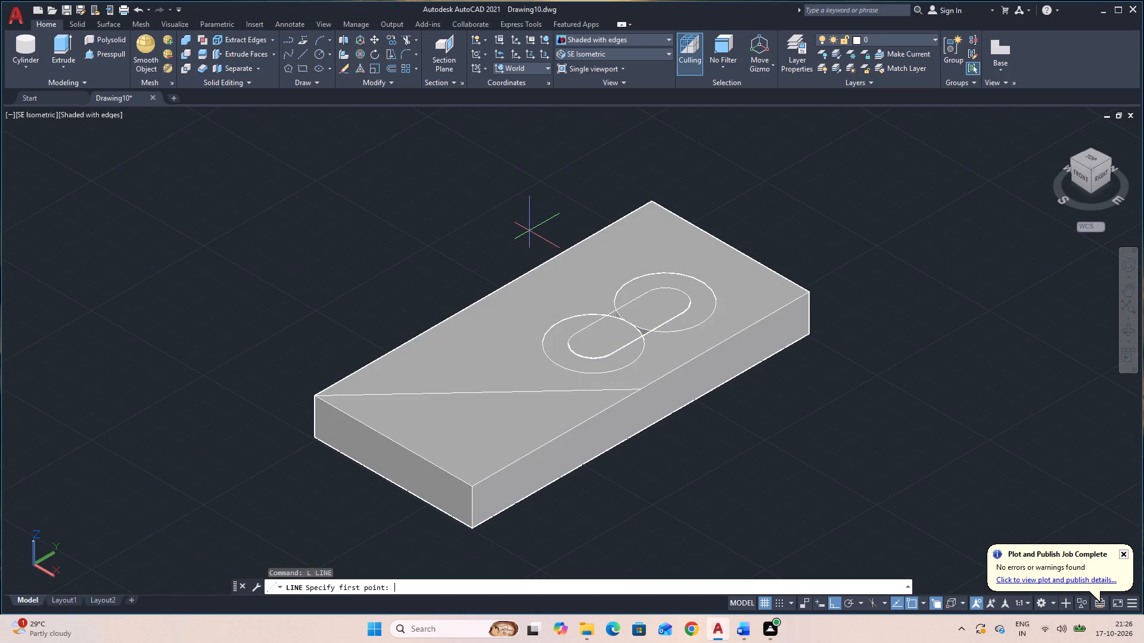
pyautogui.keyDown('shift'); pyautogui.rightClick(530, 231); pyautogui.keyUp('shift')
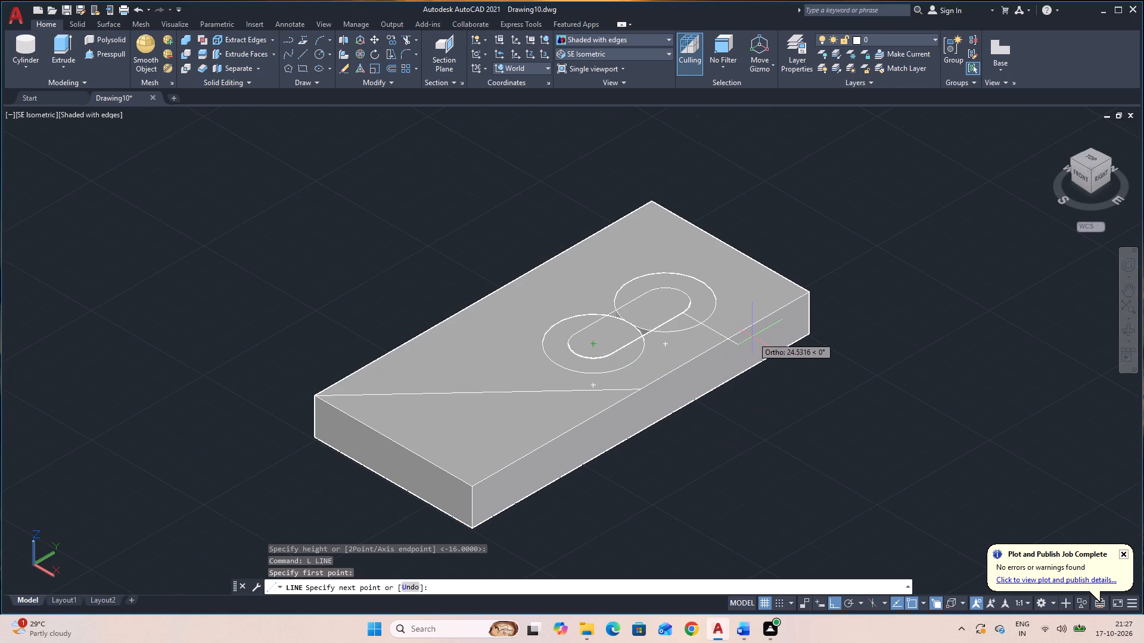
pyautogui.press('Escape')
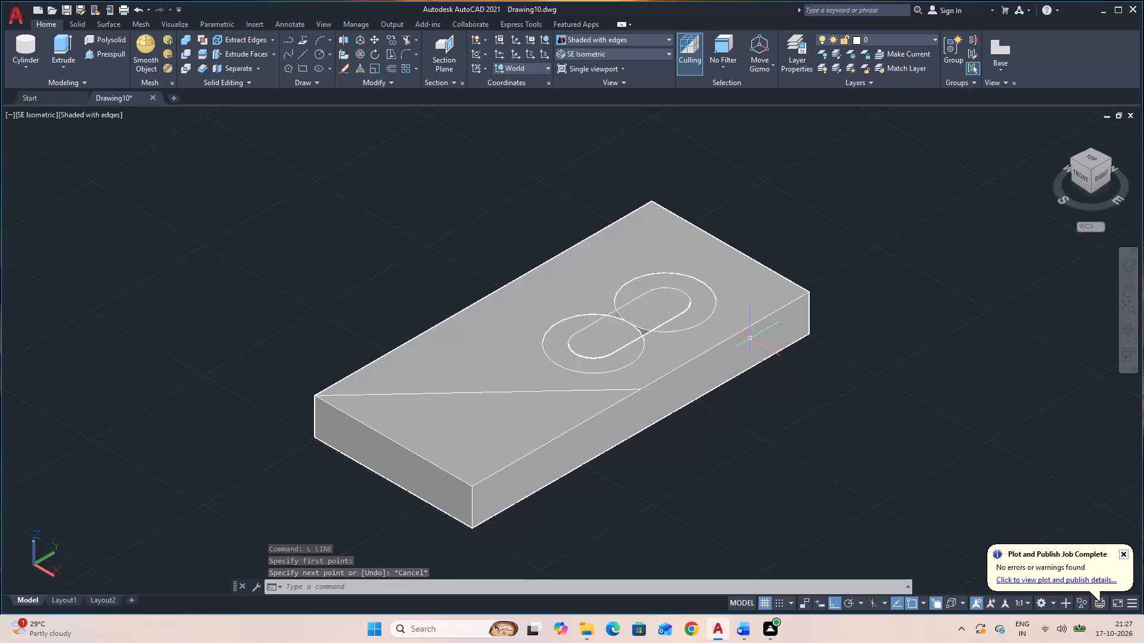
# Draw a line joining matching outer quadrants of the two radius 16 cylinders, continuing 32 across the cylinder farther from the diagonal line.
pyautogui.write('L')
pyautogui.press('space')
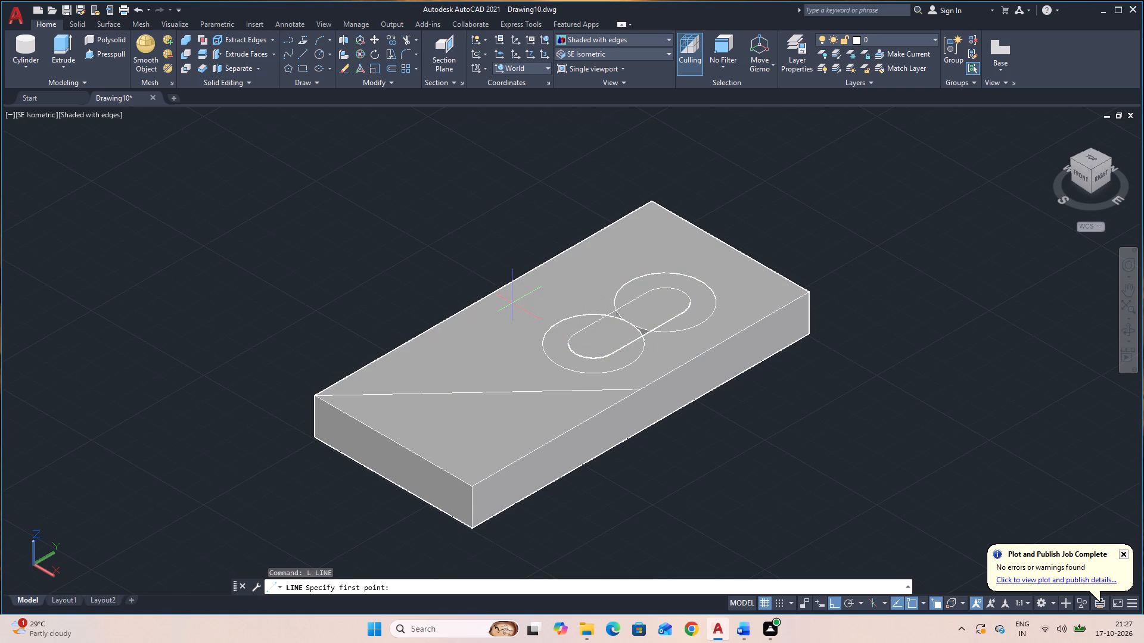
pyautogui.keyDown('shift'); pyautogui.rightClick(548, 326); pyautogui.keyUp('shift')
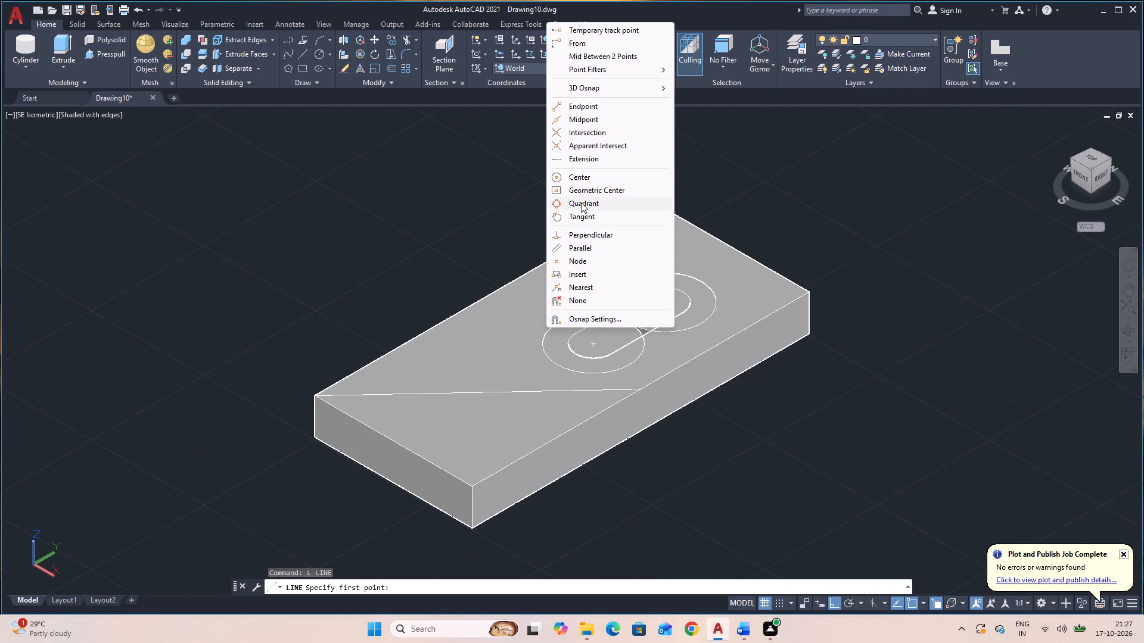
pyautogui.click(581, 202)
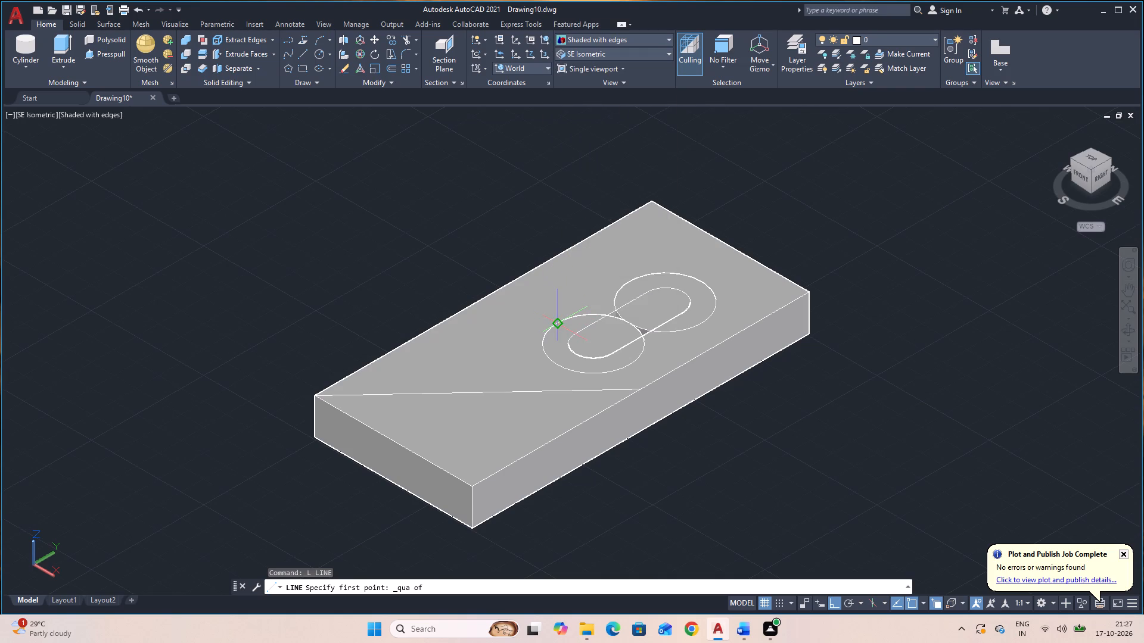
pyautogui.click(558, 321)
pyautogui.keyDown('shift'); pyautogui.rightClick(651, 264); pyautogui.keyUp('shift')
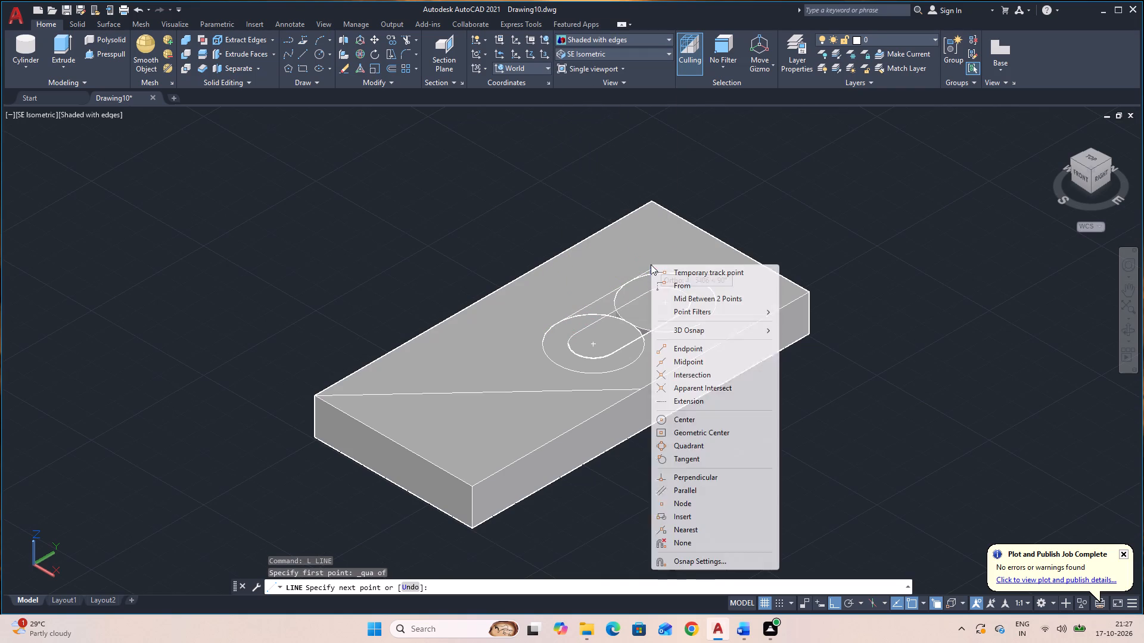
pyautogui.click(696, 448)
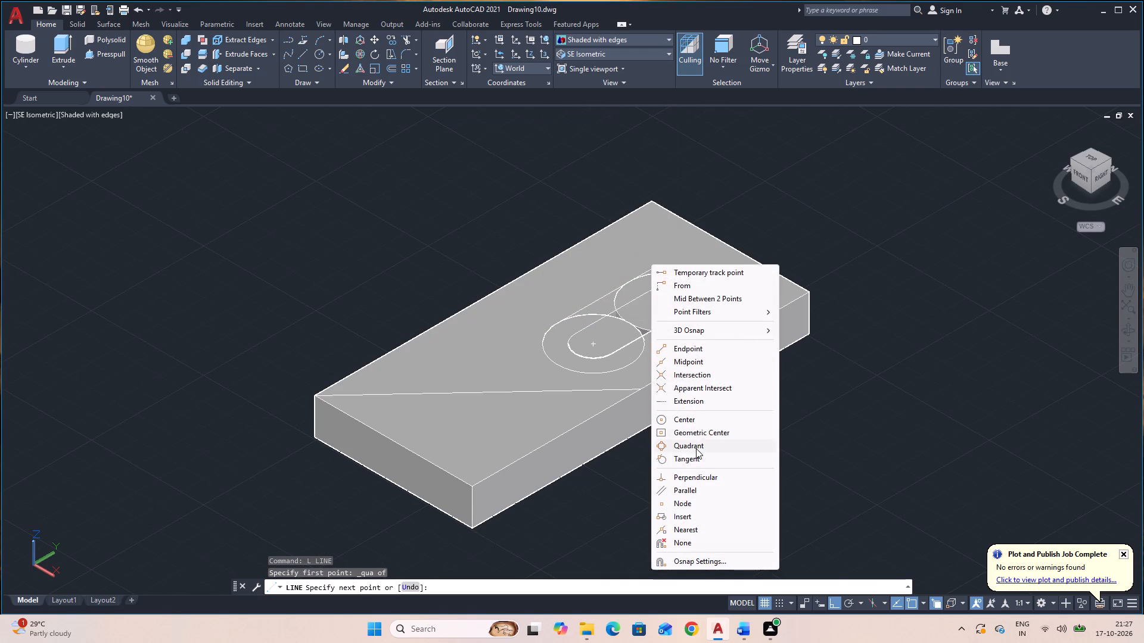
pyautogui.click(626, 279)
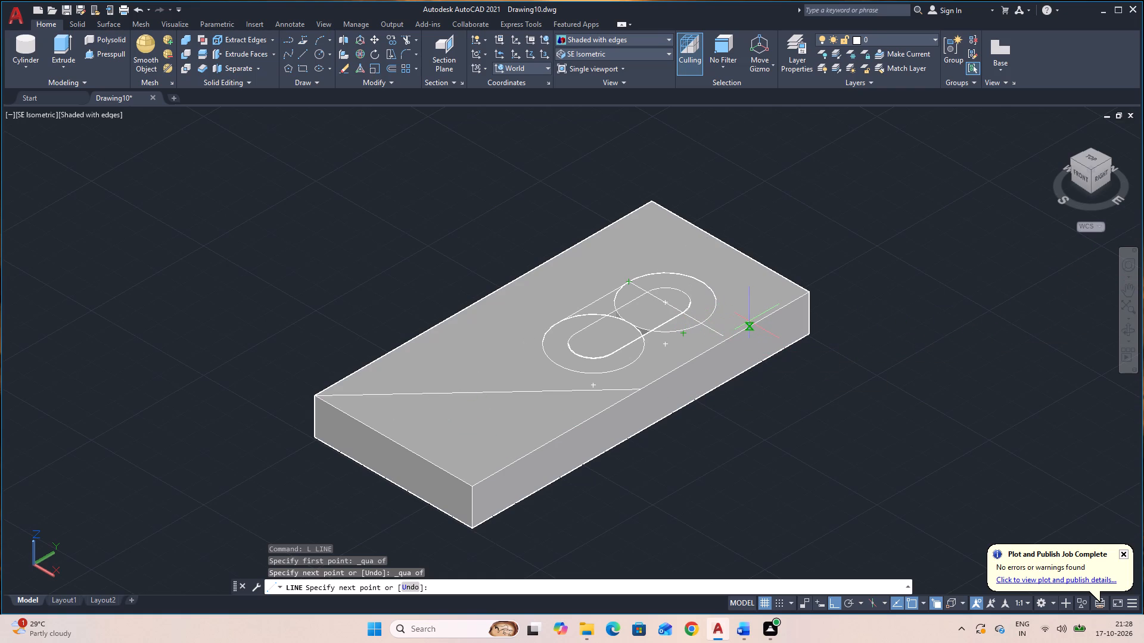
pyautogui.write('32')
pyautogui.press('Return')
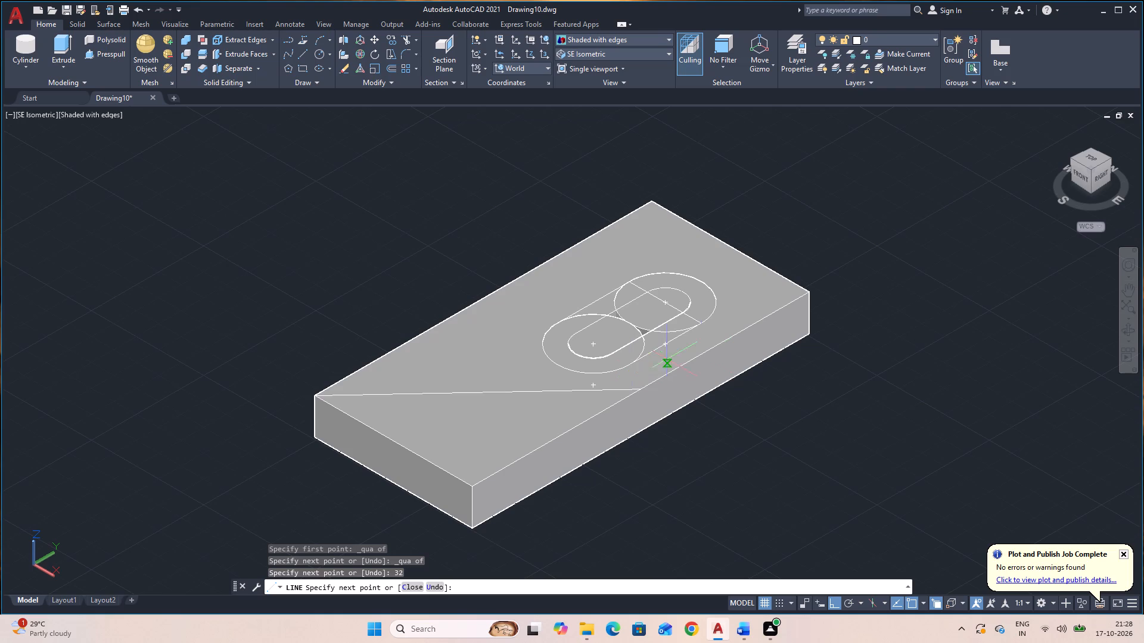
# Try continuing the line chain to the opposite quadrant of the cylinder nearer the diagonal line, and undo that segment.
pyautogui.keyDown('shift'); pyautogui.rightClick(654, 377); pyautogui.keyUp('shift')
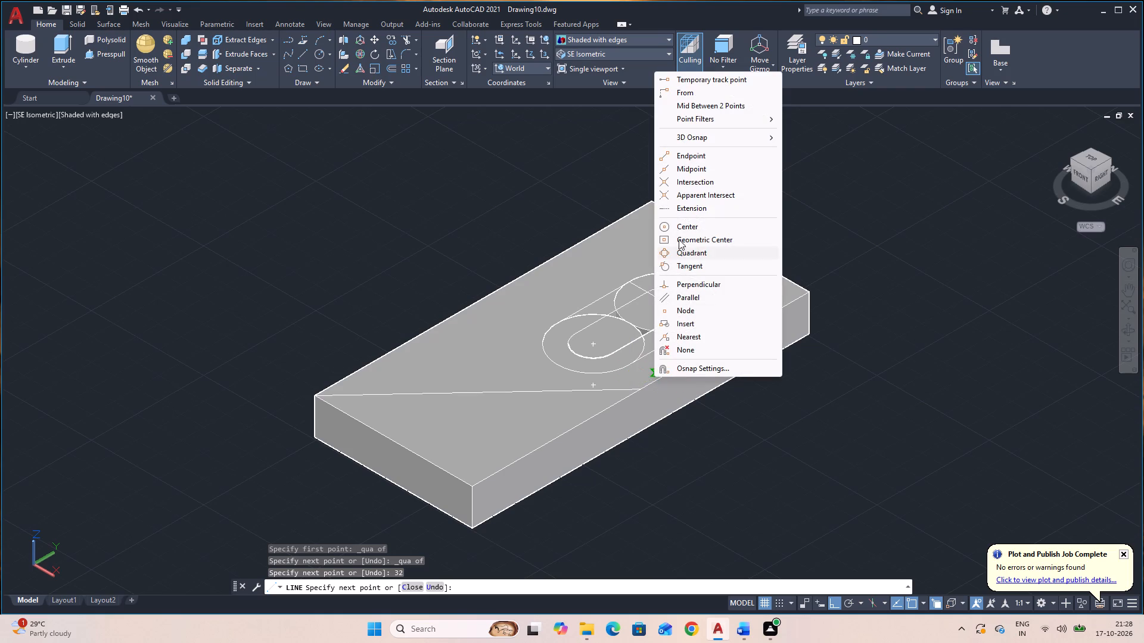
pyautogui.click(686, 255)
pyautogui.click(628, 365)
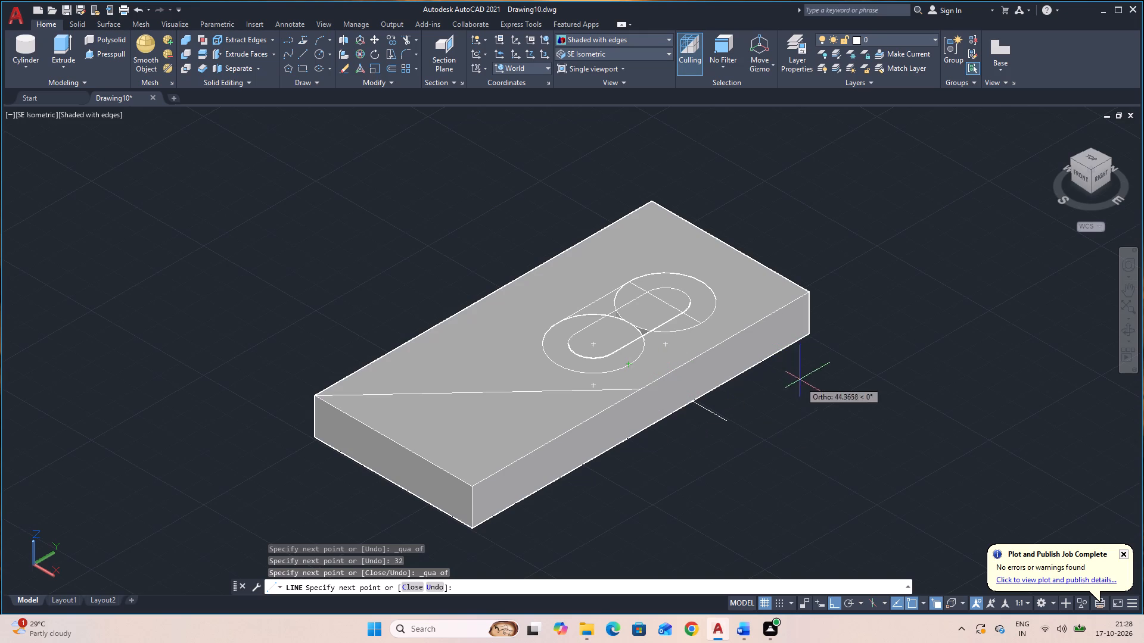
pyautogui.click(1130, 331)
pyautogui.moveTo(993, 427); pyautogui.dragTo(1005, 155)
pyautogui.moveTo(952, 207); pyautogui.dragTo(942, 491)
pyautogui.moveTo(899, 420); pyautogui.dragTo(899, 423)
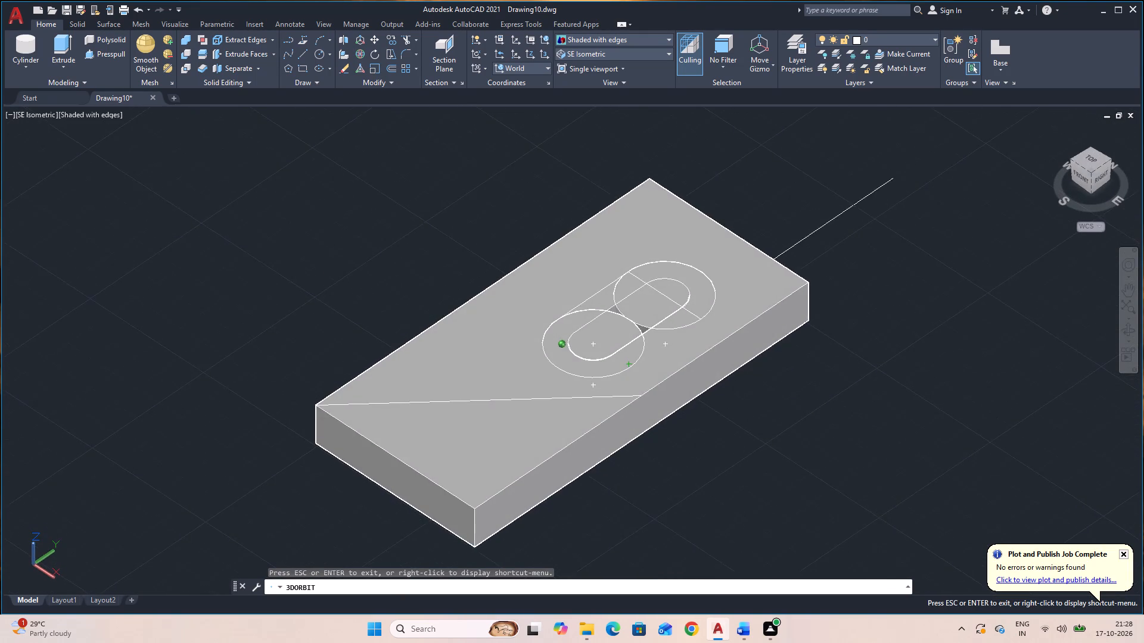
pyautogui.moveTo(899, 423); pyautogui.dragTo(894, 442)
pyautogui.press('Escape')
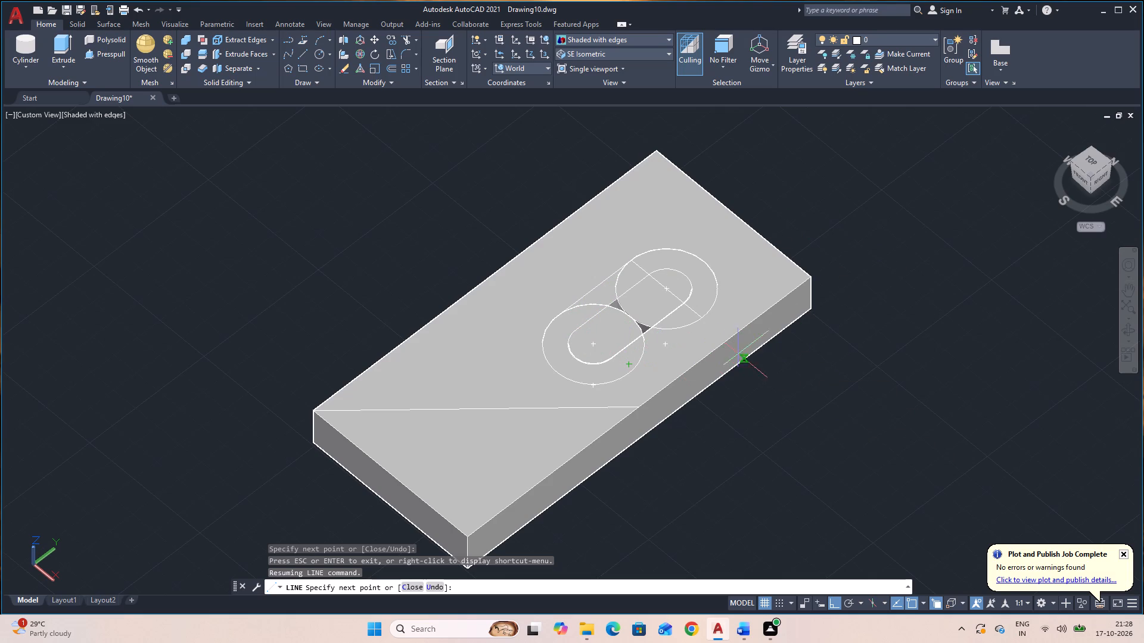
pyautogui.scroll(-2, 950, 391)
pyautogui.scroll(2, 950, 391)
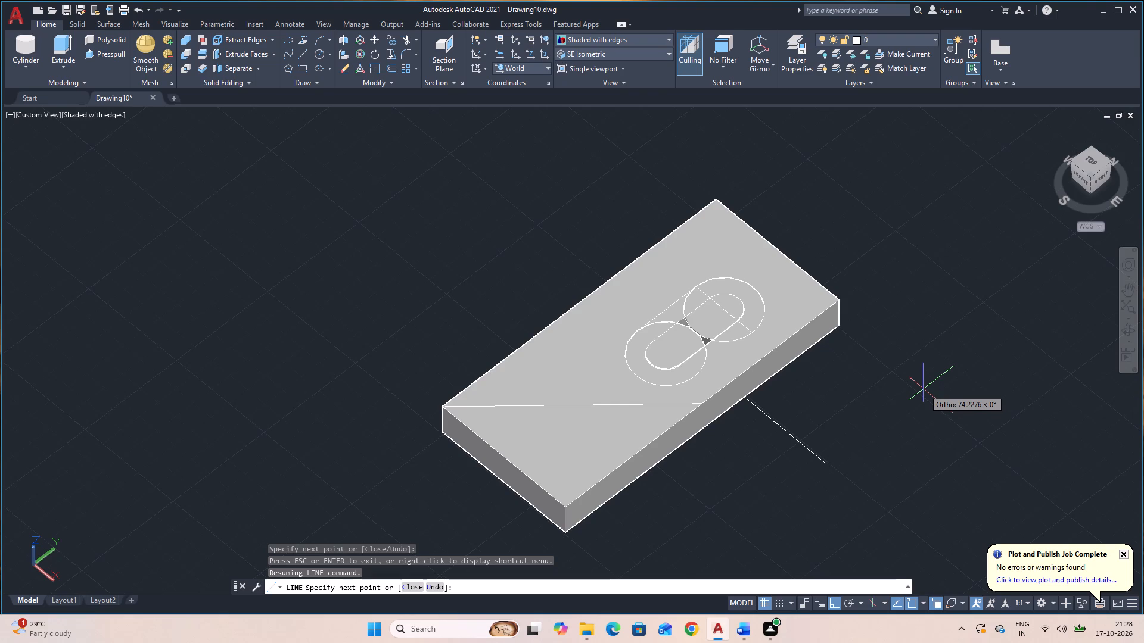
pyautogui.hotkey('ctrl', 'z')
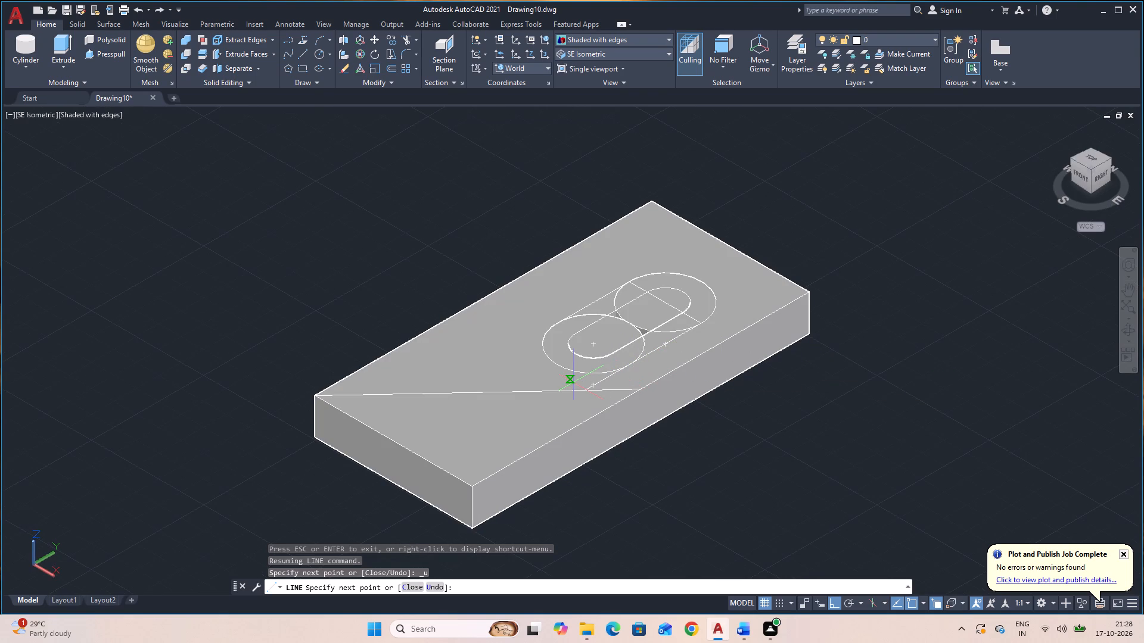
# Draw the outline's second long side 32 long, running back to the cylinder nearer the diagonal line.
pyautogui.write('32')
pyautogui.press('Return')
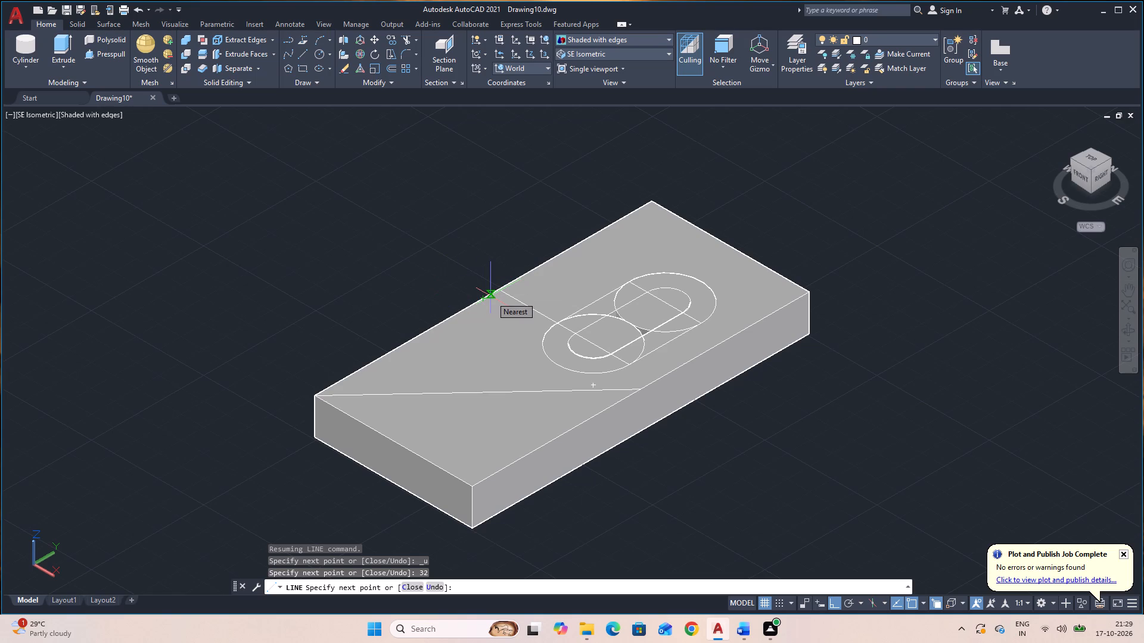
pyautogui.press('Escape')
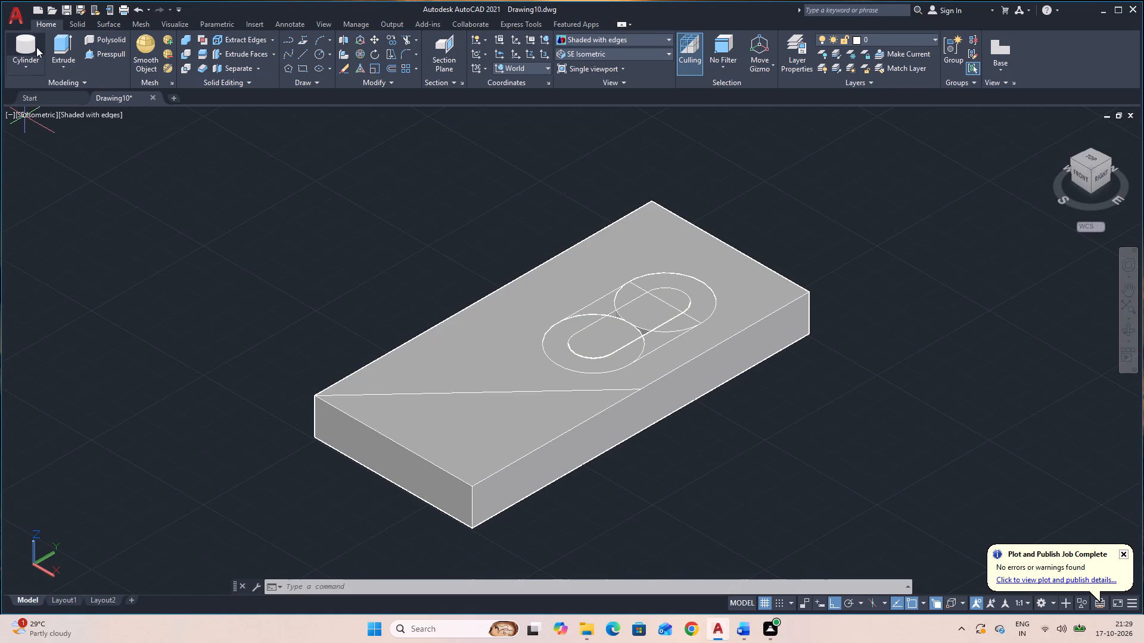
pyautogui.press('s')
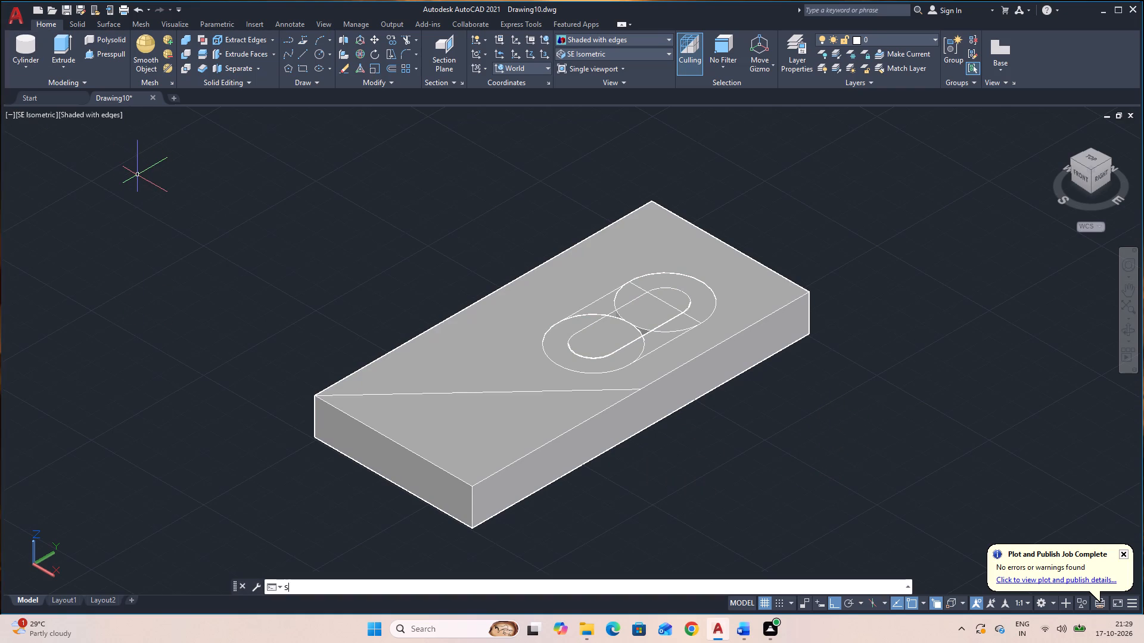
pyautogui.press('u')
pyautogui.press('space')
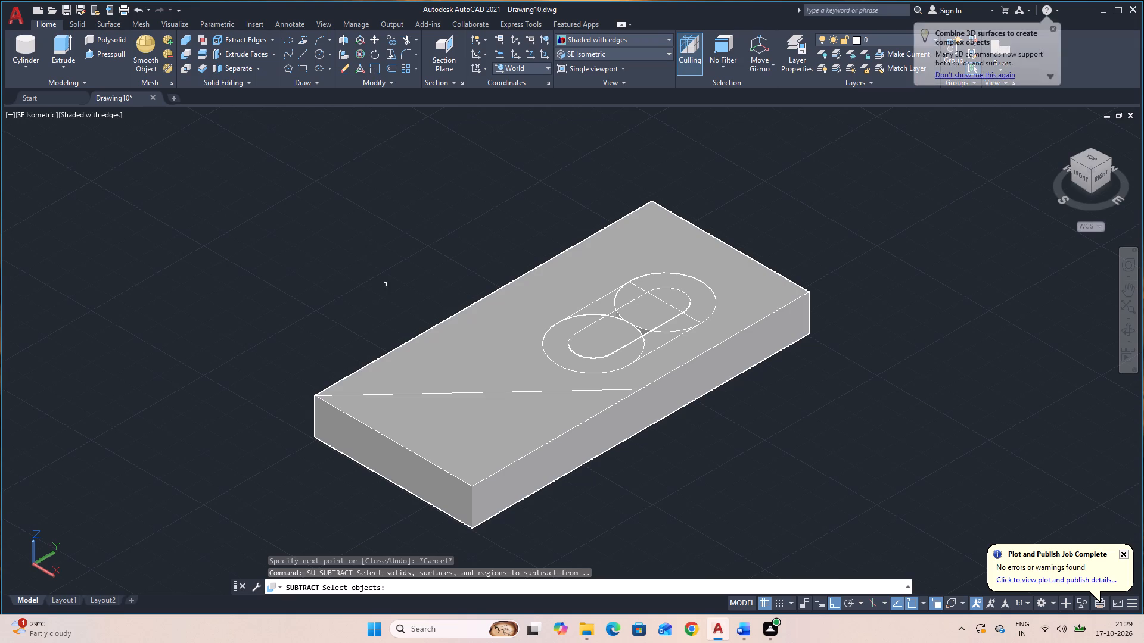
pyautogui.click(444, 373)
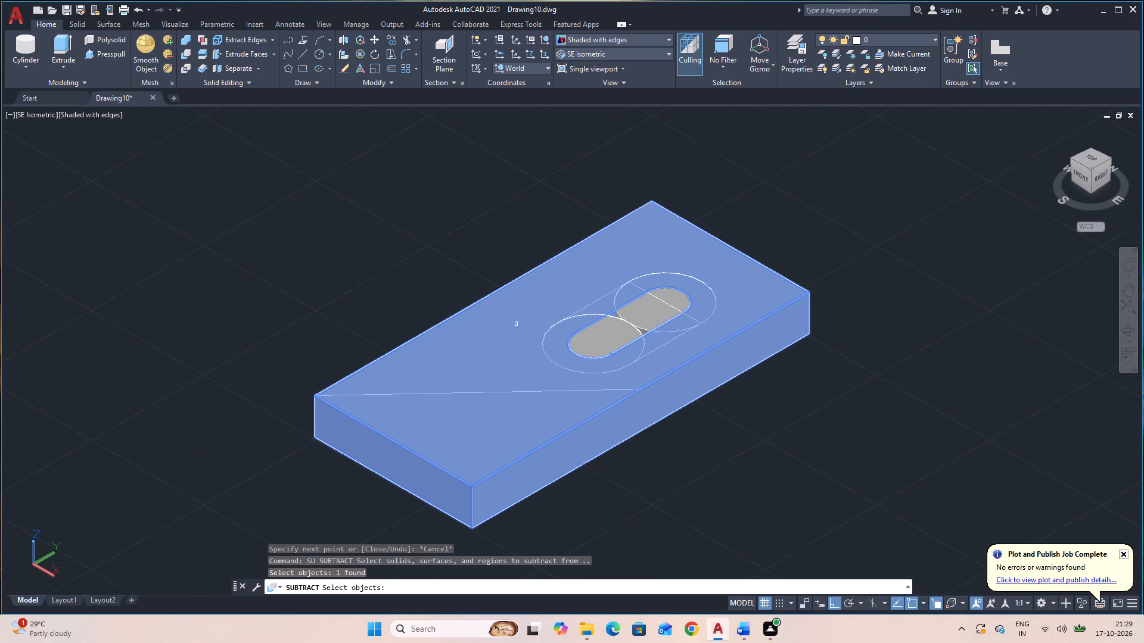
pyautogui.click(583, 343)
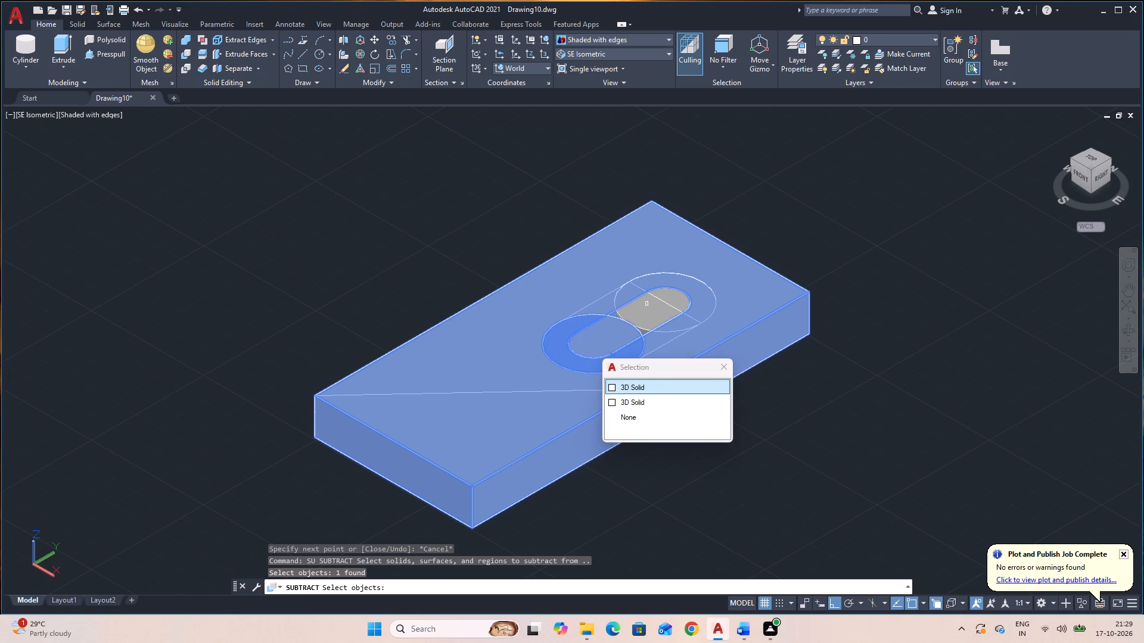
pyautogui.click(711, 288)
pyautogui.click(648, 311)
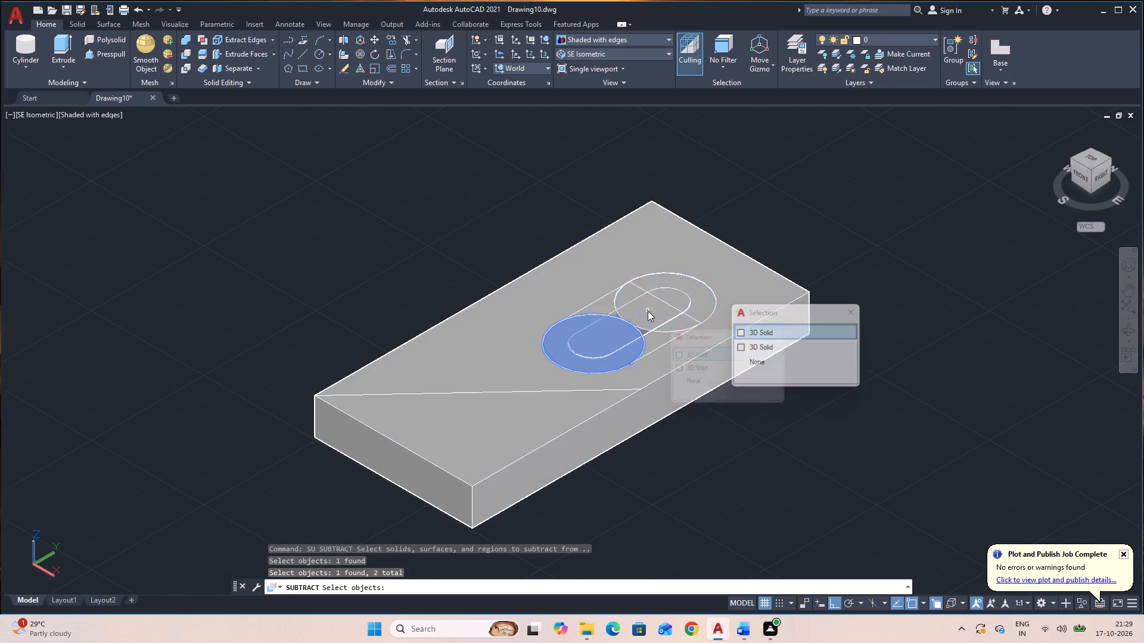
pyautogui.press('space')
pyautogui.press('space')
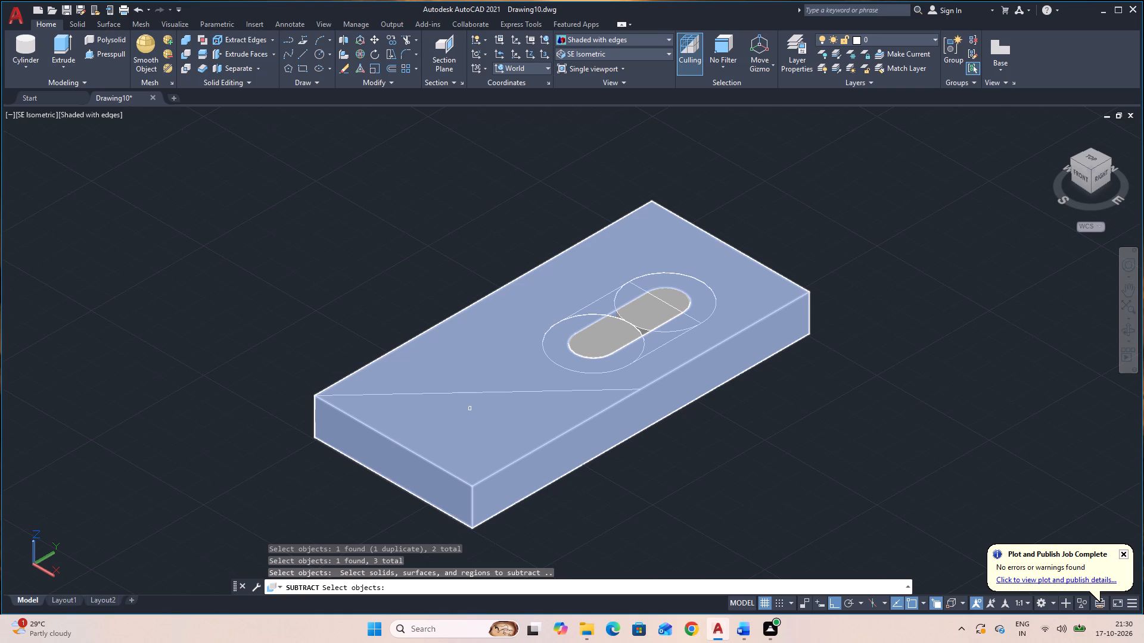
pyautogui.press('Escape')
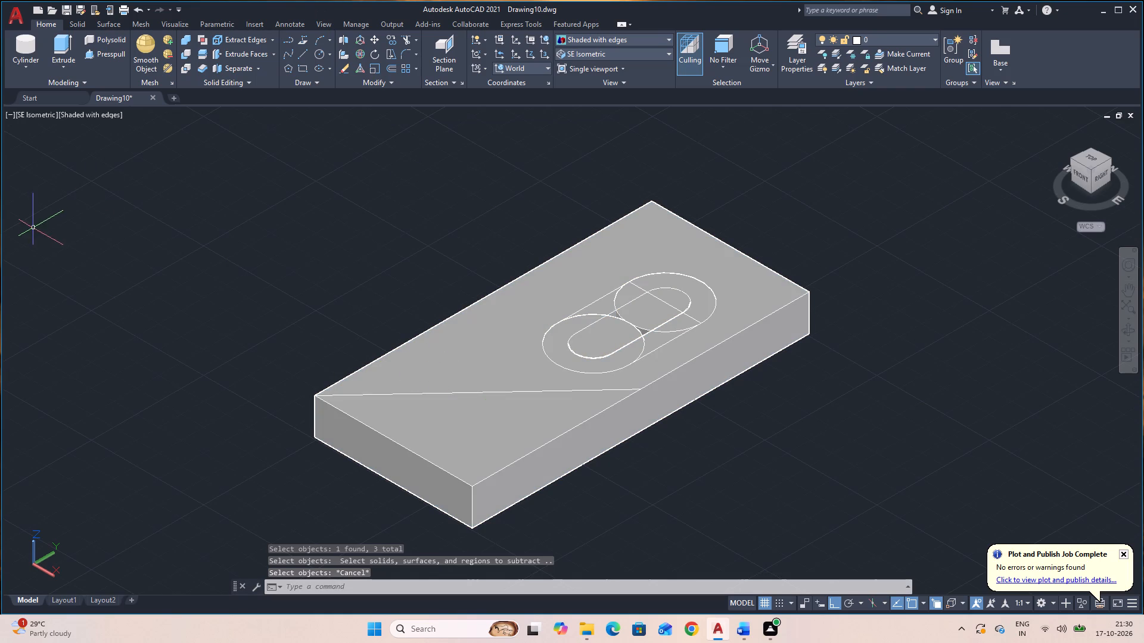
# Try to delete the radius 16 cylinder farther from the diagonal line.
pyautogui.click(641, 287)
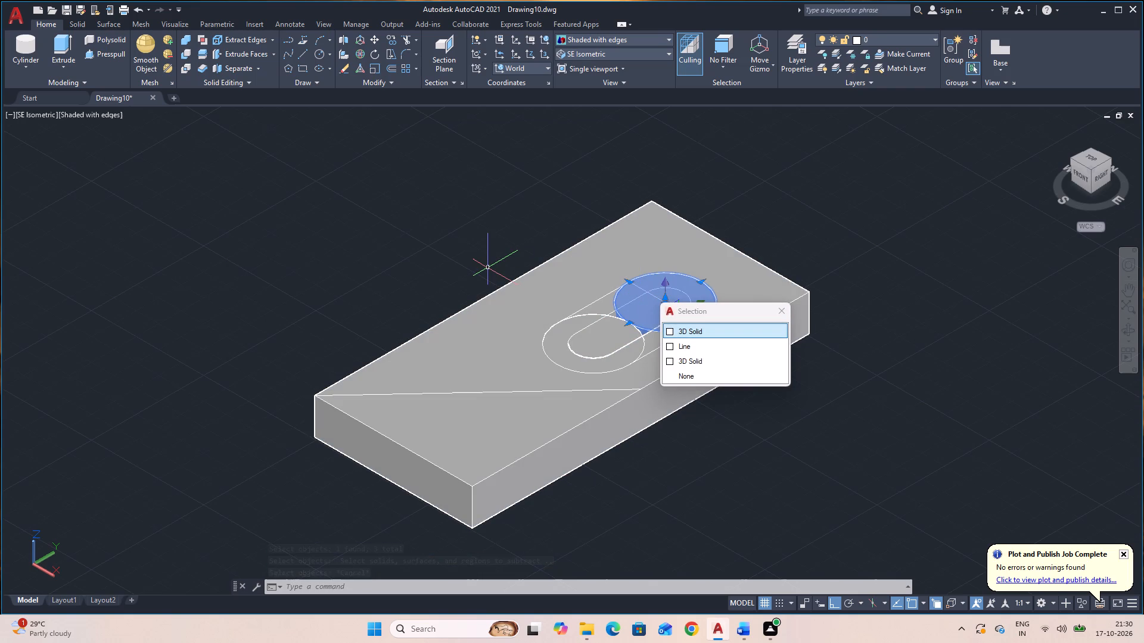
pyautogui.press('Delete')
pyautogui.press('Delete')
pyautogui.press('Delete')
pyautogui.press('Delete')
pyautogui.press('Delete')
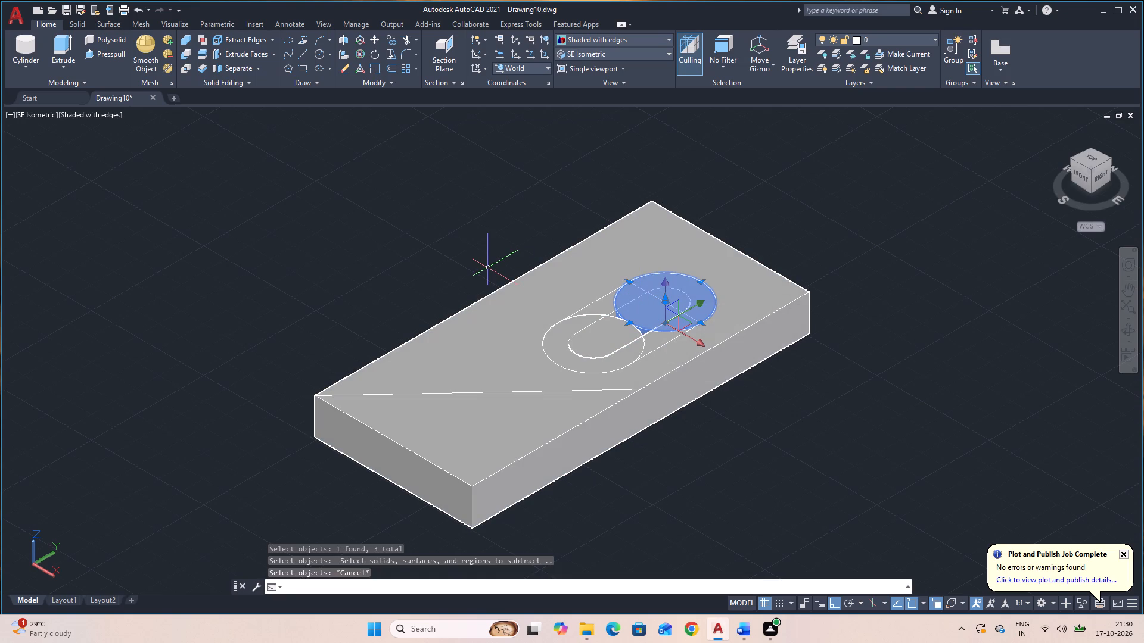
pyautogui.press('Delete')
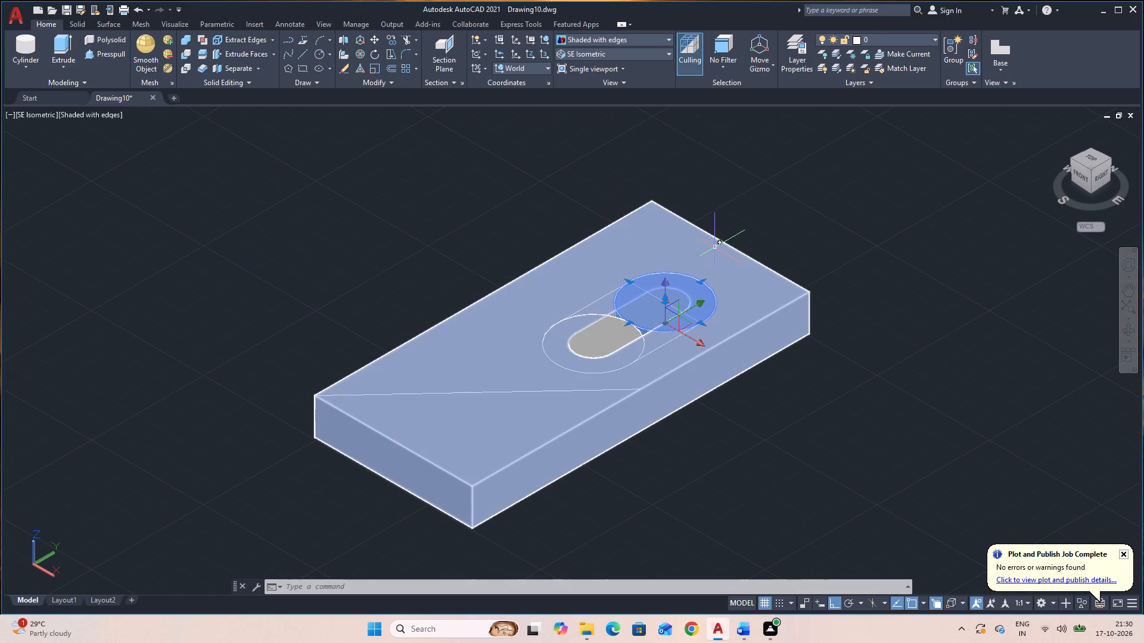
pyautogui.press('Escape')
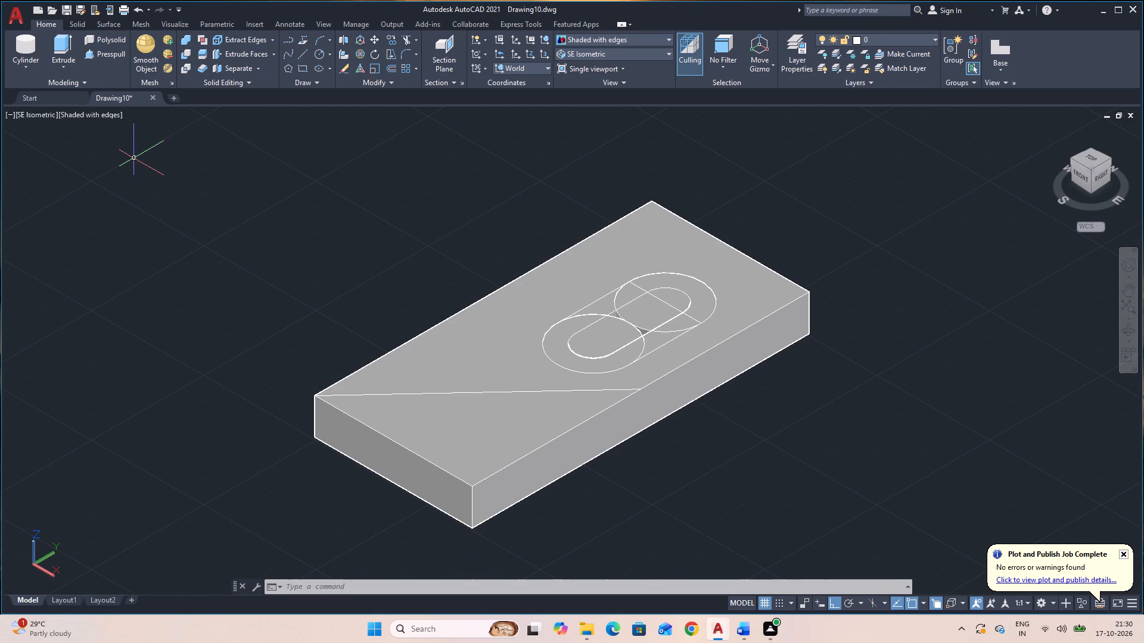
# Presspull the three areas inside the radius 8 slot down through the plate to cut the slot out of both radius 16 cylinders.
pyautogui.click(110, 49)
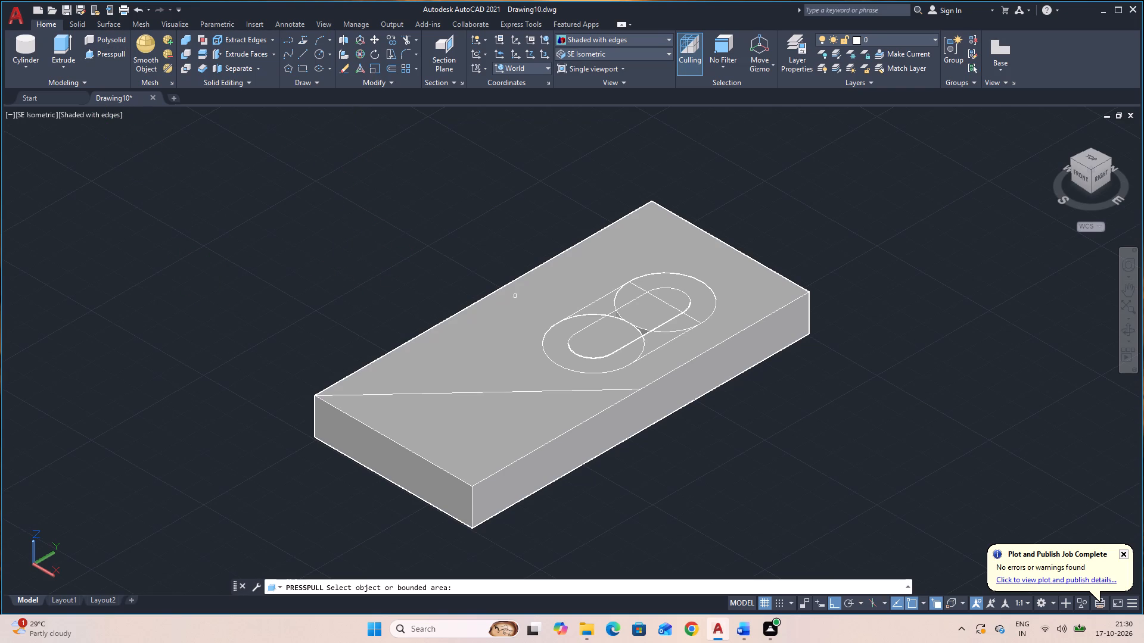
pyautogui.click(615, 334)
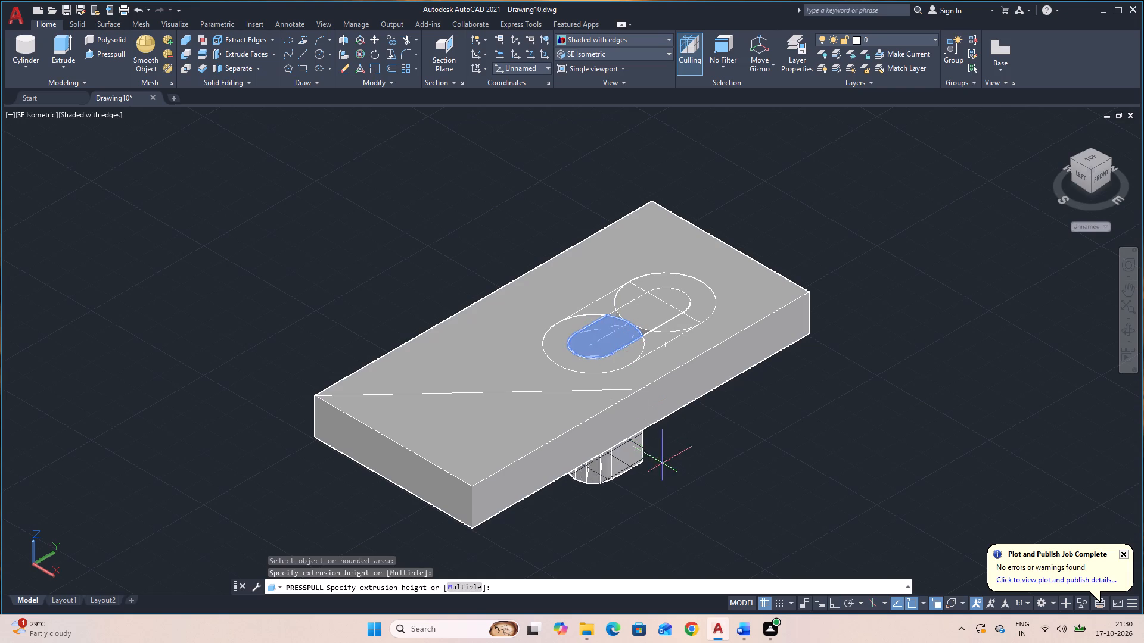
pyautogui.click(666, 472)
pyautogui.click(645, 308)
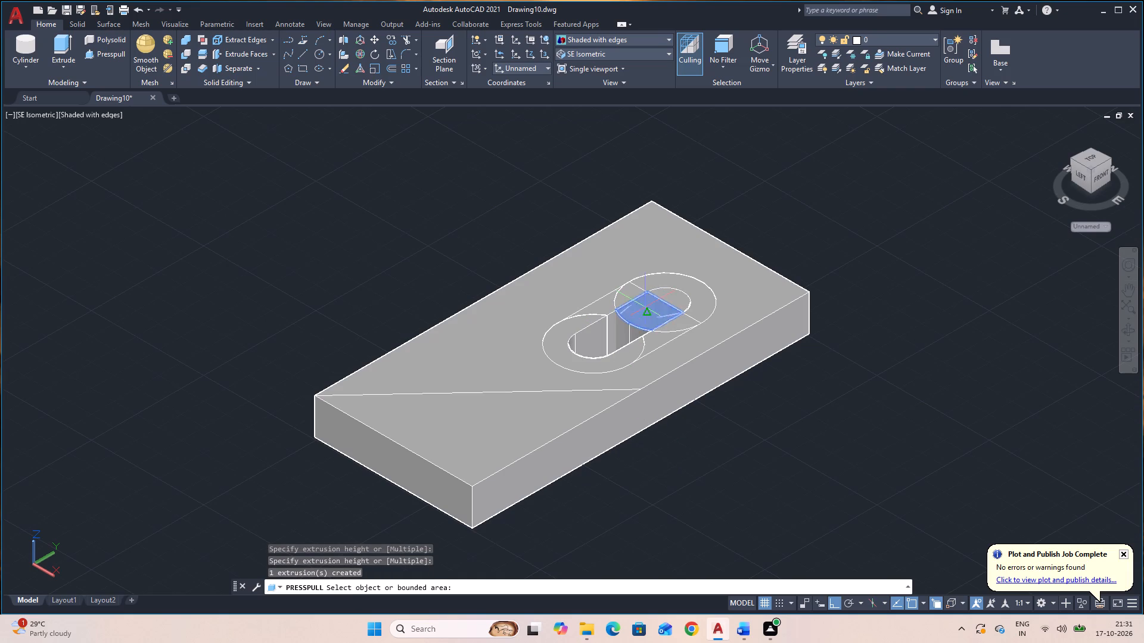
pyautogui.click(722, 505)
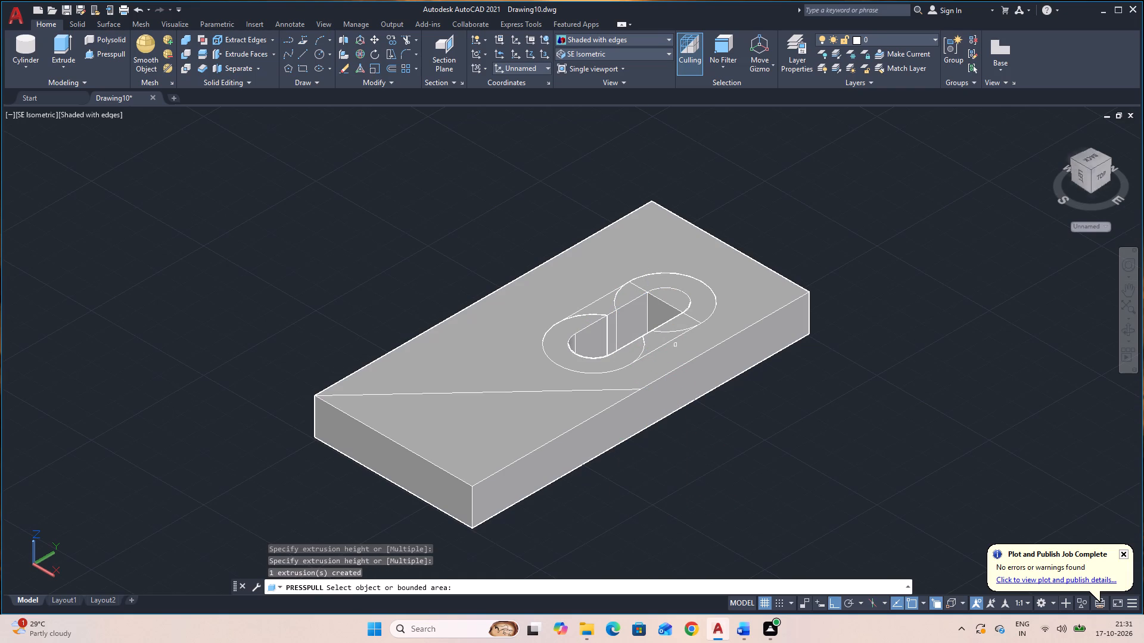
pyautogui.click(667, 299)
pyautogui.click(672, 299)
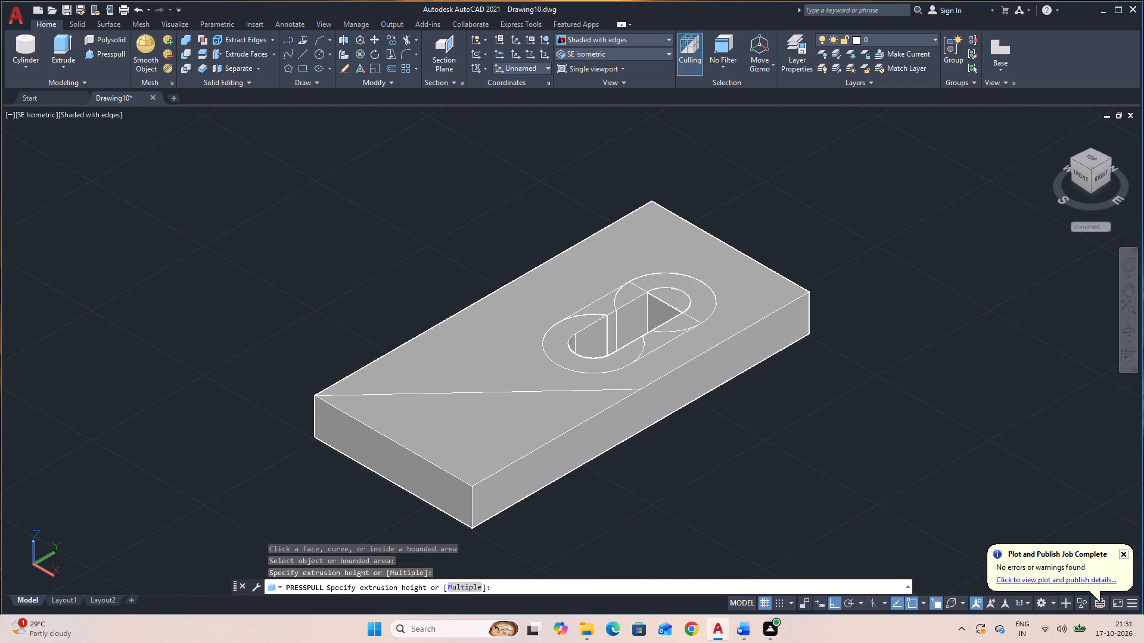
pyautogui.click(761, 578)
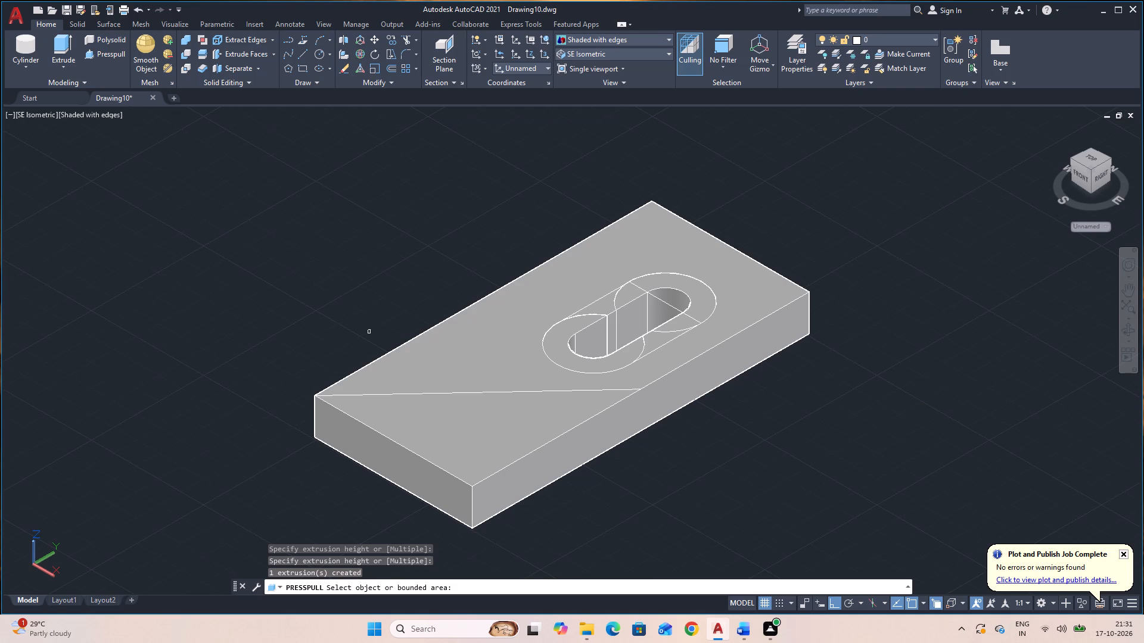
pyautogui.press('Escape')
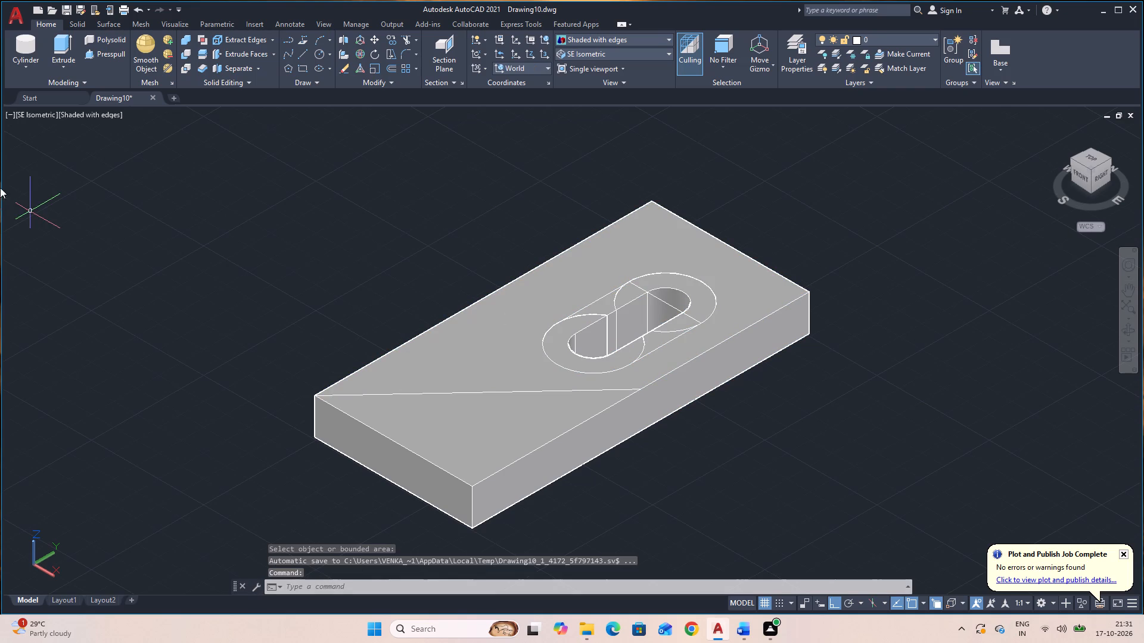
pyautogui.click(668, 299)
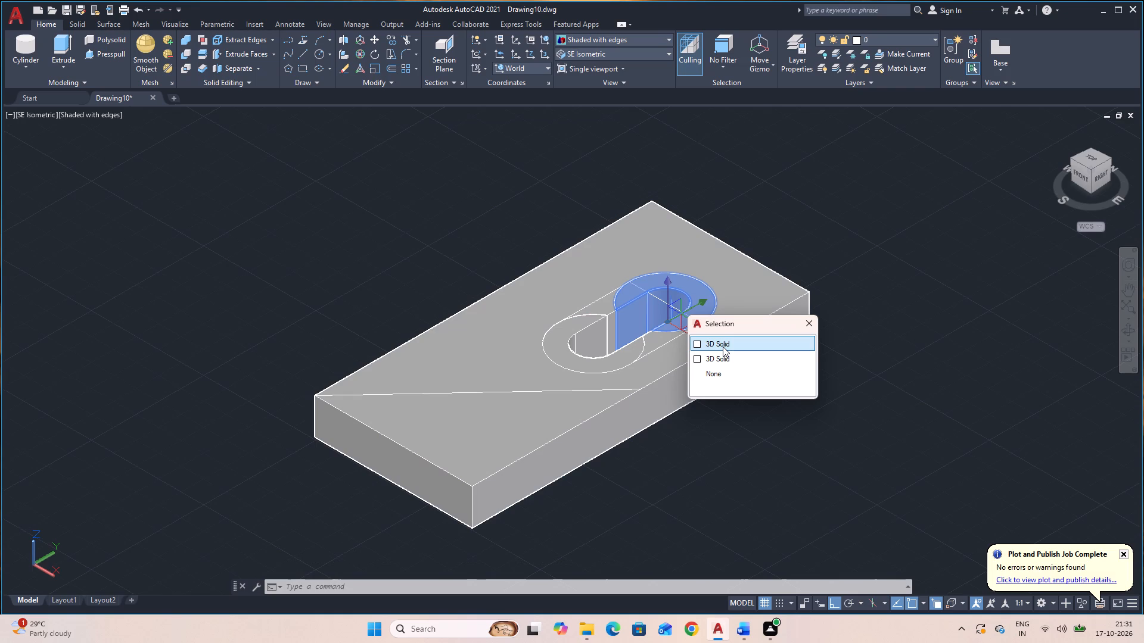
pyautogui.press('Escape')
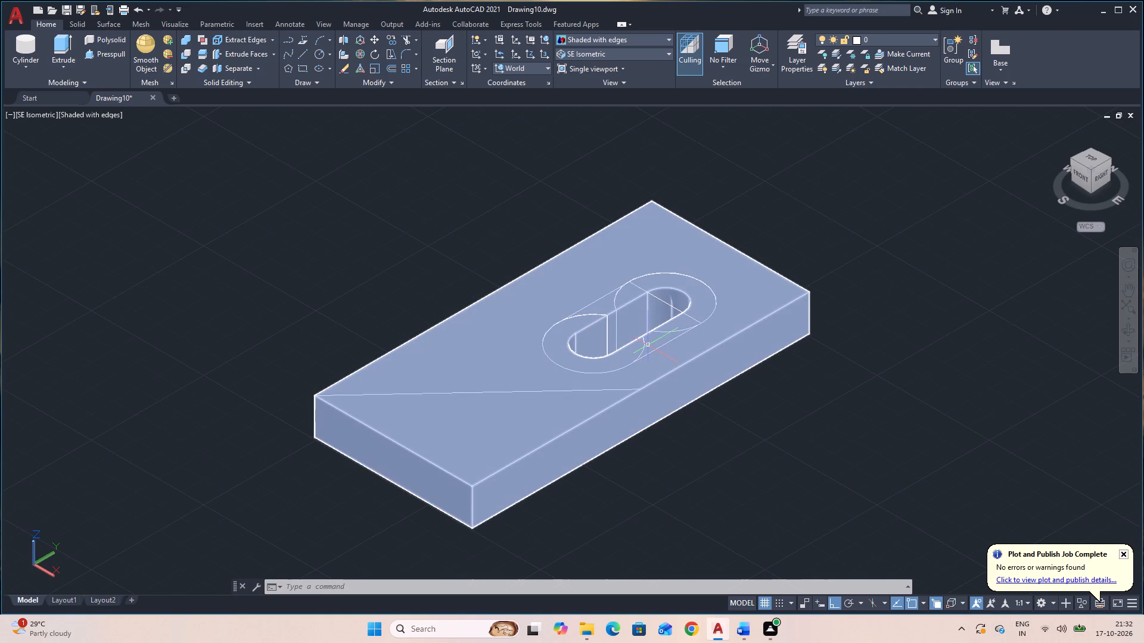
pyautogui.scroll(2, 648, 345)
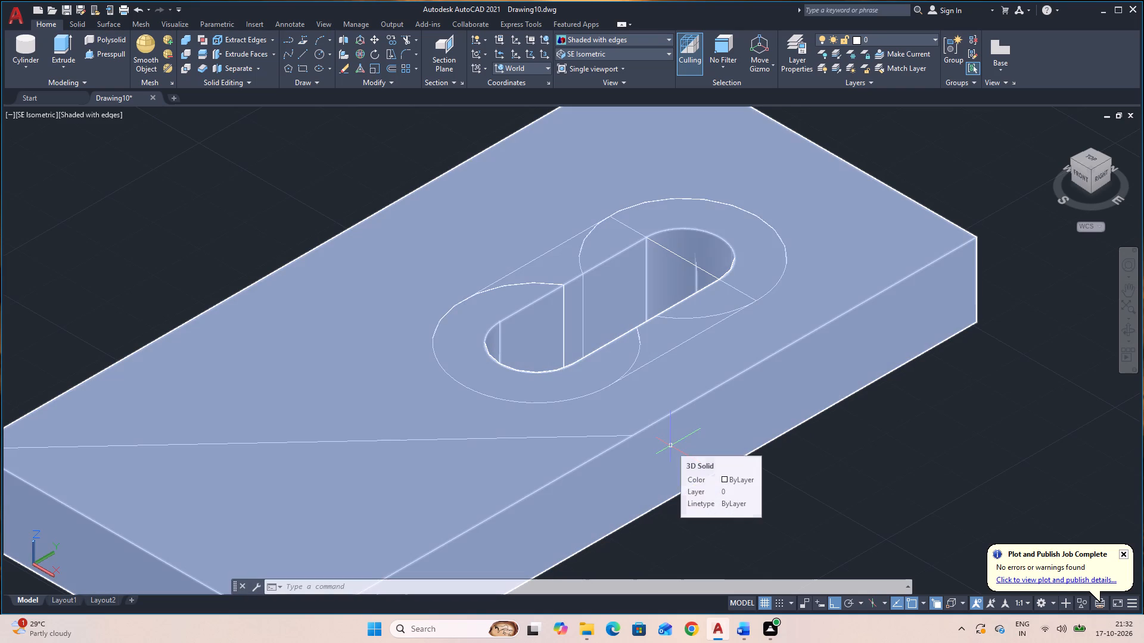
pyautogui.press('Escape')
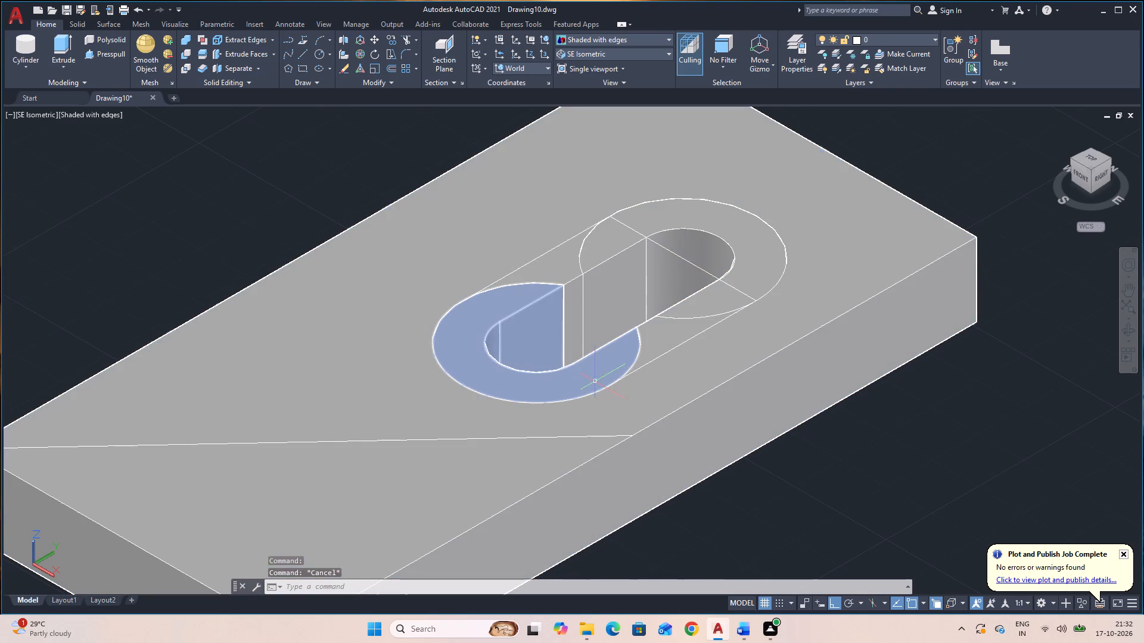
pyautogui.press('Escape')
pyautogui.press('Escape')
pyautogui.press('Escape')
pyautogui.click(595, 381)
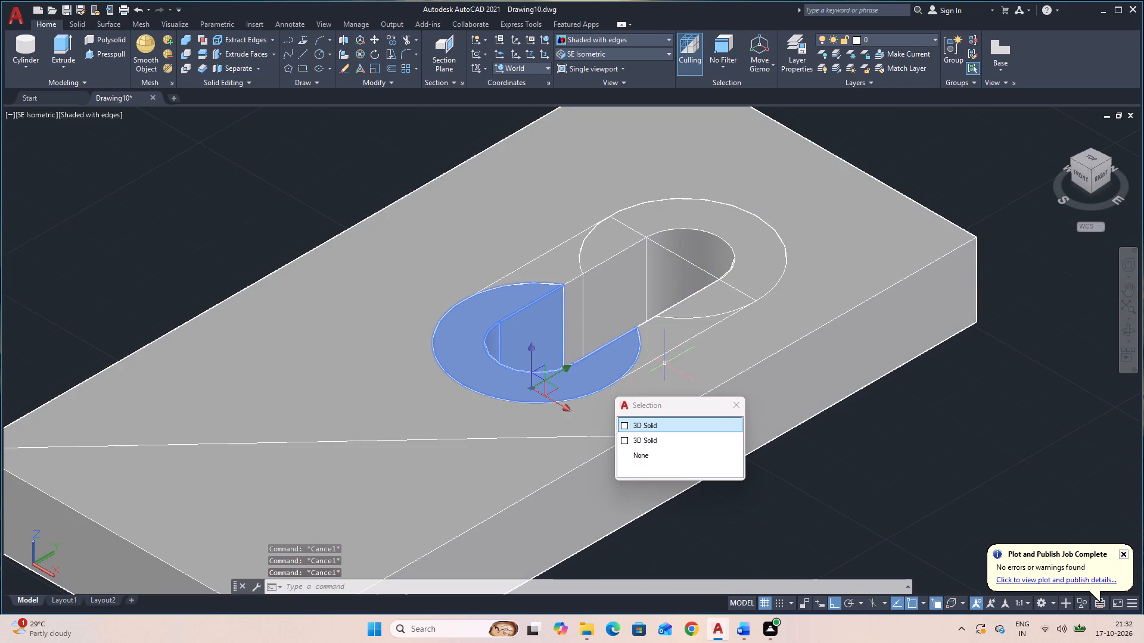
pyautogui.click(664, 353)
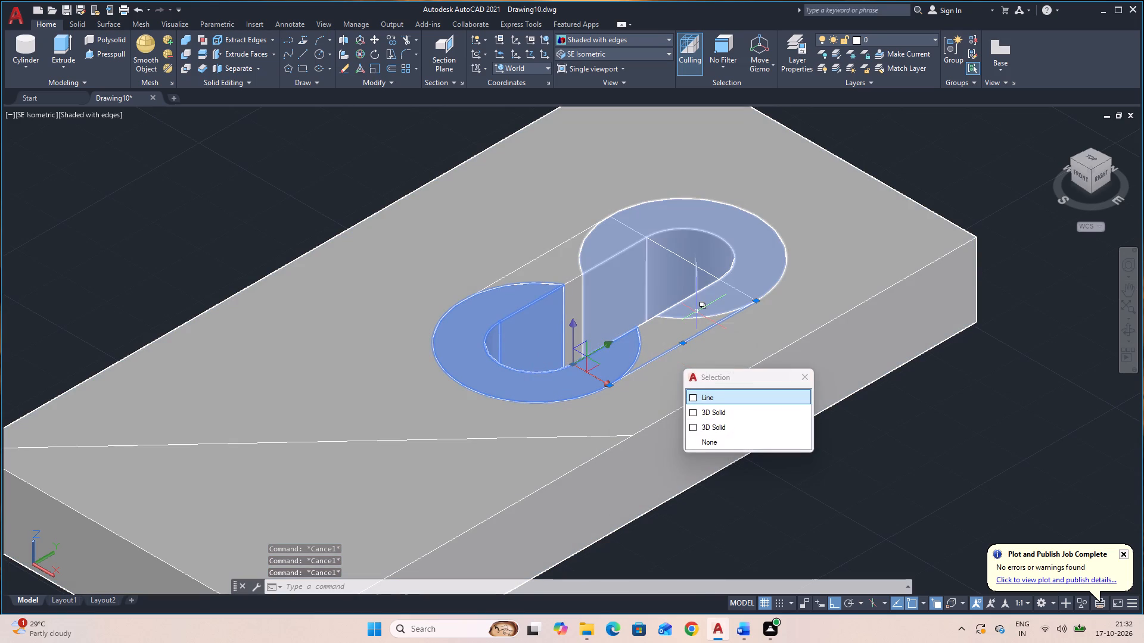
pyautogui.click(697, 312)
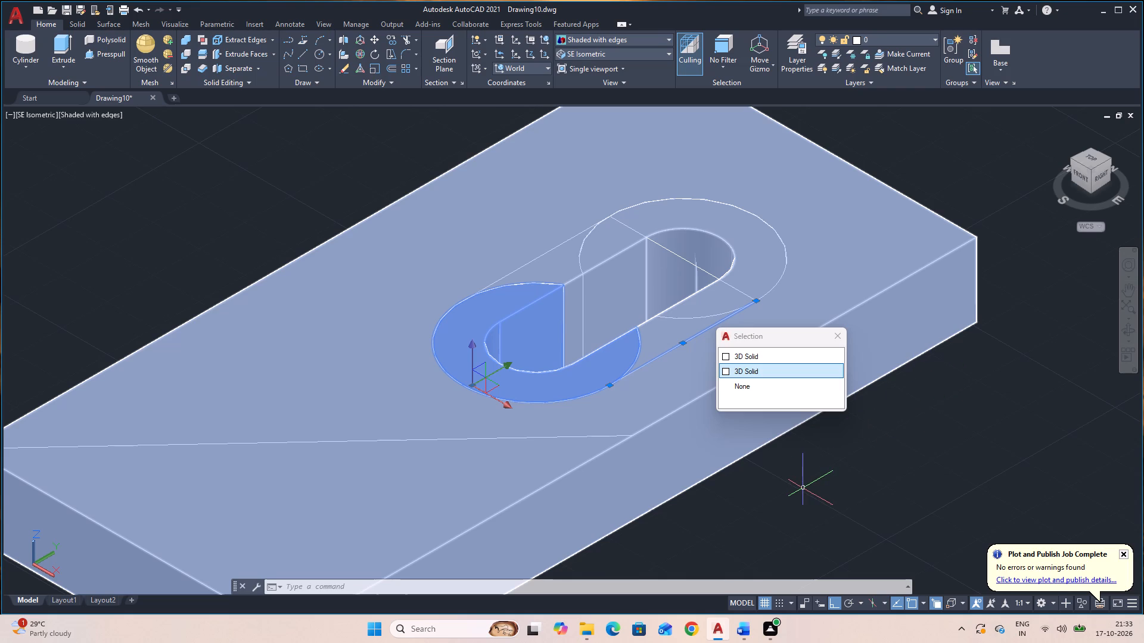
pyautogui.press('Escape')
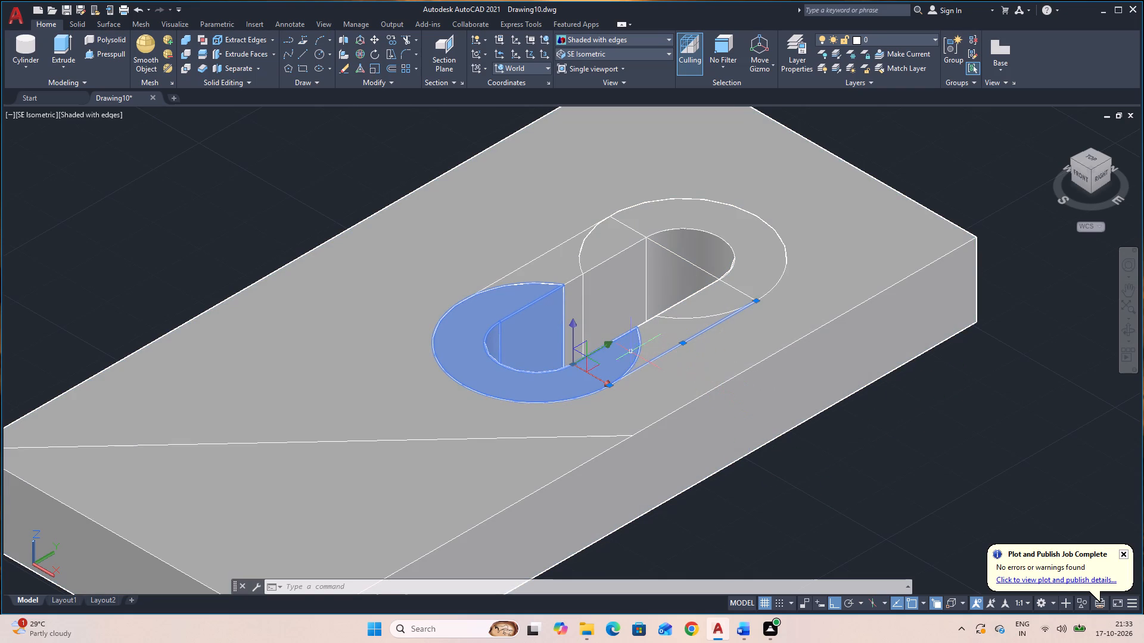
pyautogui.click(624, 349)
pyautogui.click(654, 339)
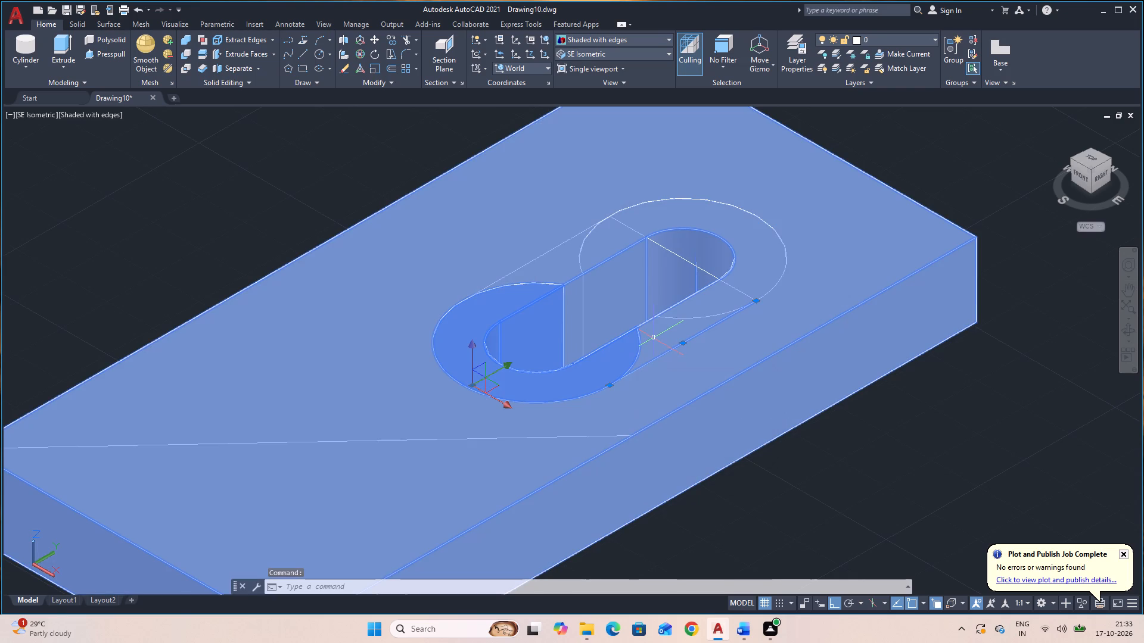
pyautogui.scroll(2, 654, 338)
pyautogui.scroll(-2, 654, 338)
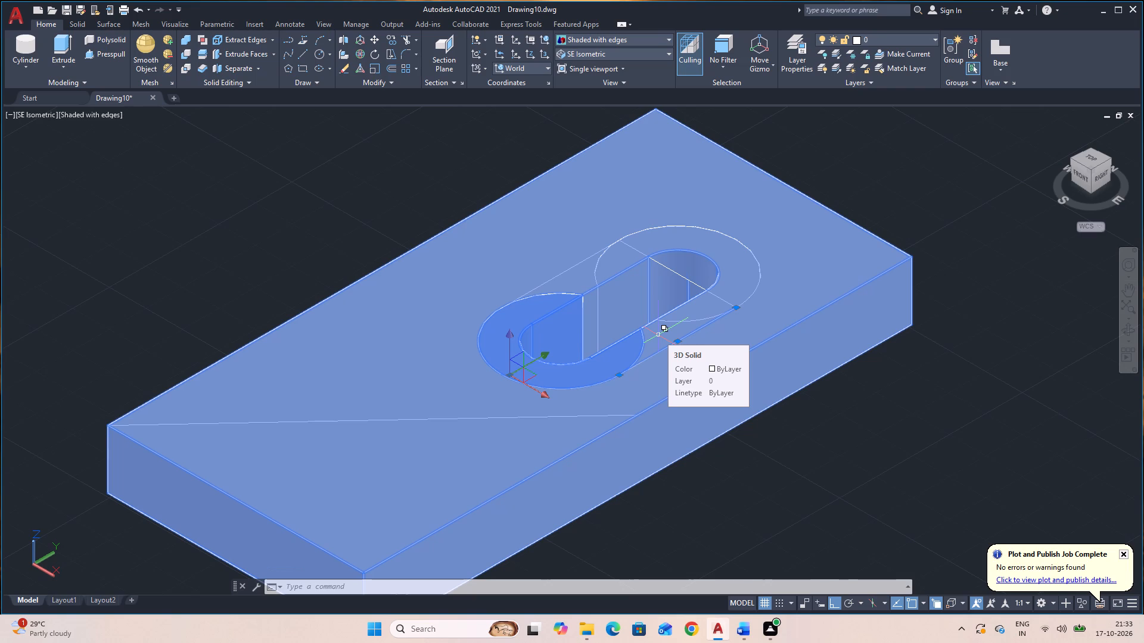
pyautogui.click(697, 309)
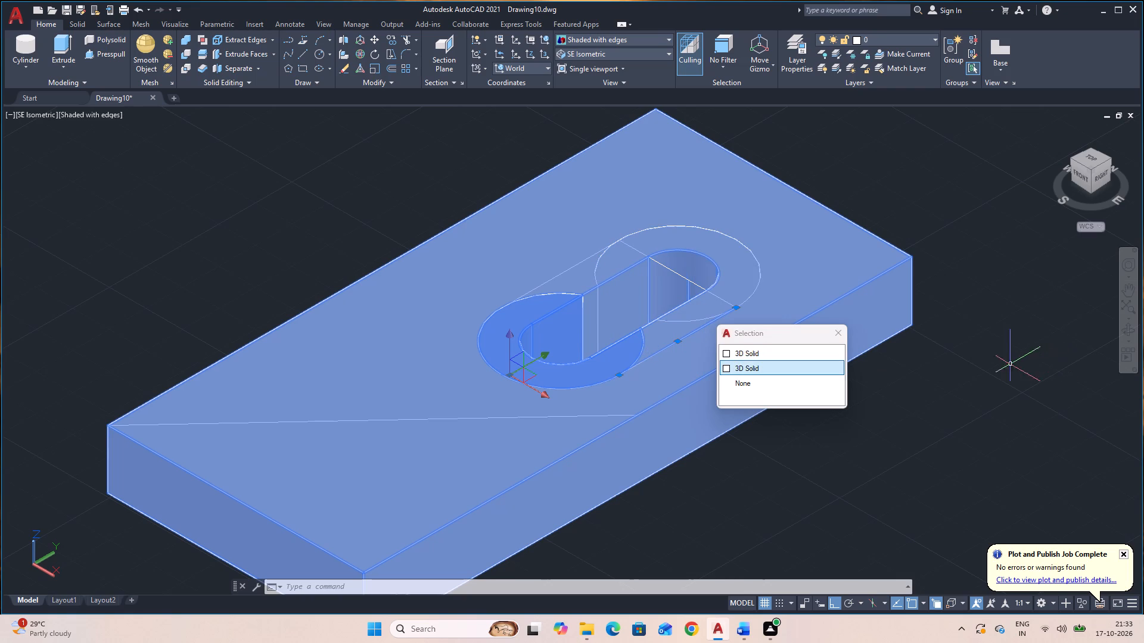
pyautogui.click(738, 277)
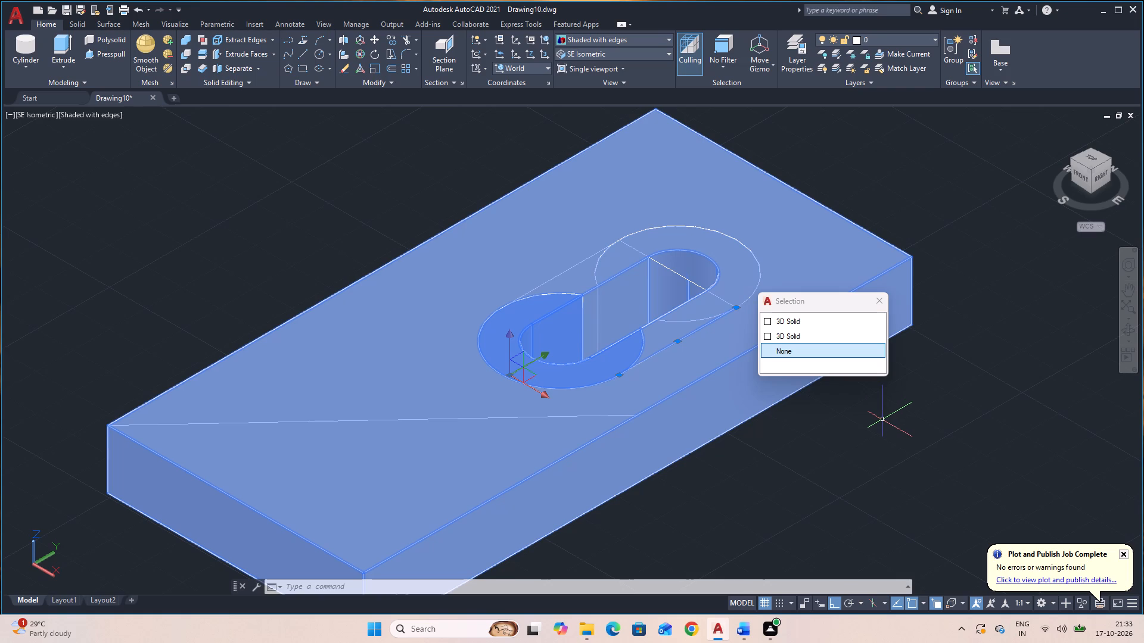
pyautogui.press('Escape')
# Union the base plate and both slotted radius 16 cylinders into a single solid.
pyautogui.write('UN')
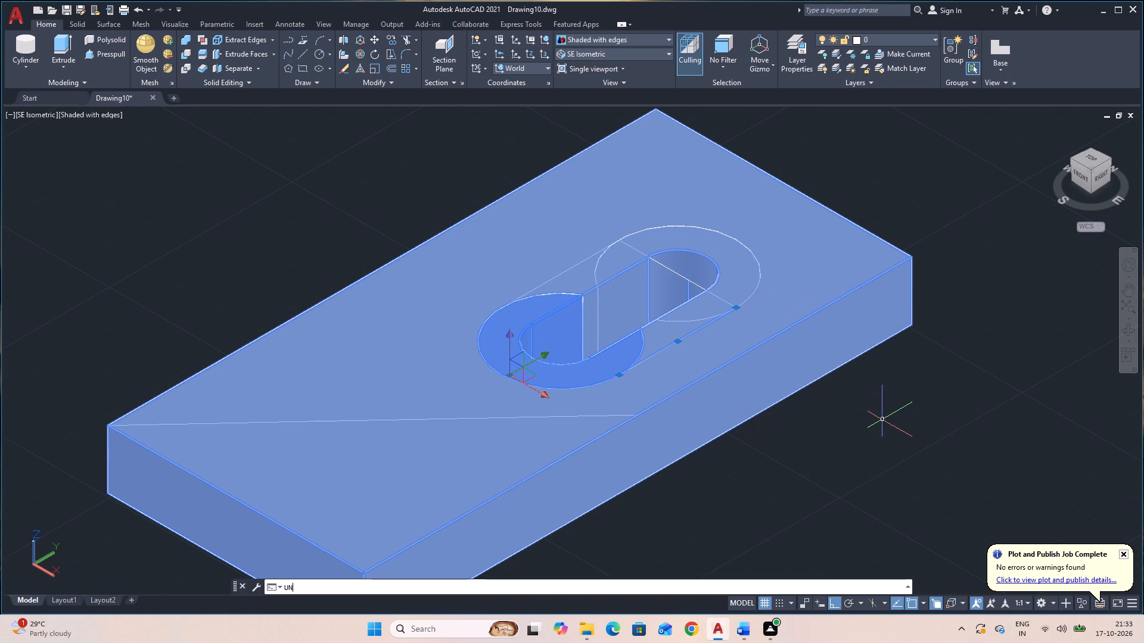
pyautogui.write('ON')
pyautogui.press('space')
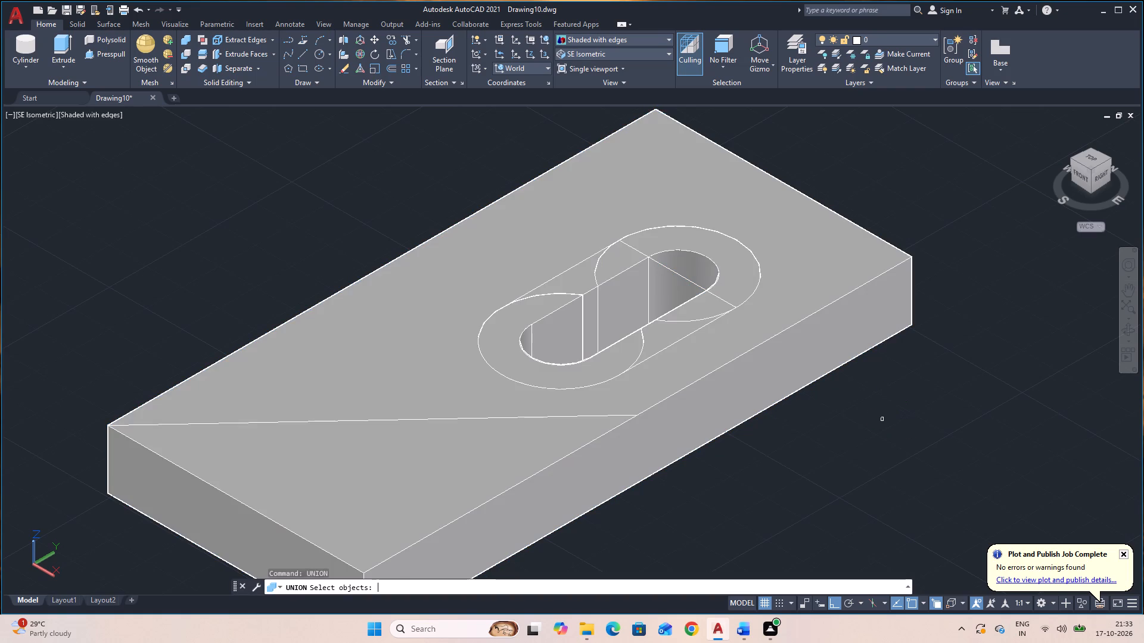
pyautogui.click(962, 488)
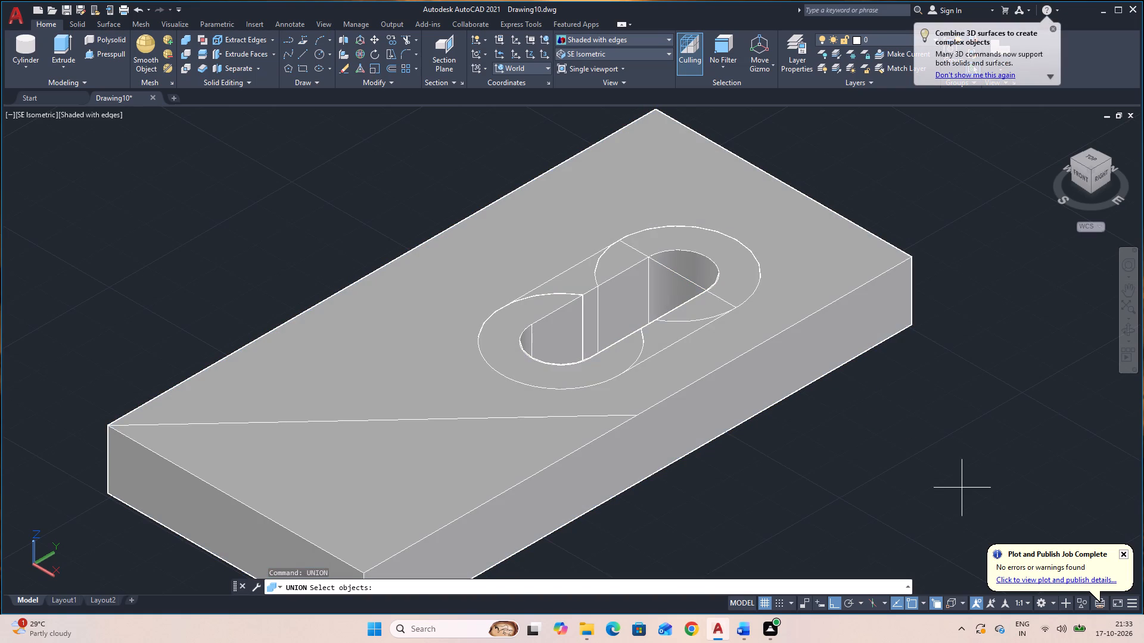
pyautogui.click(285, 130)
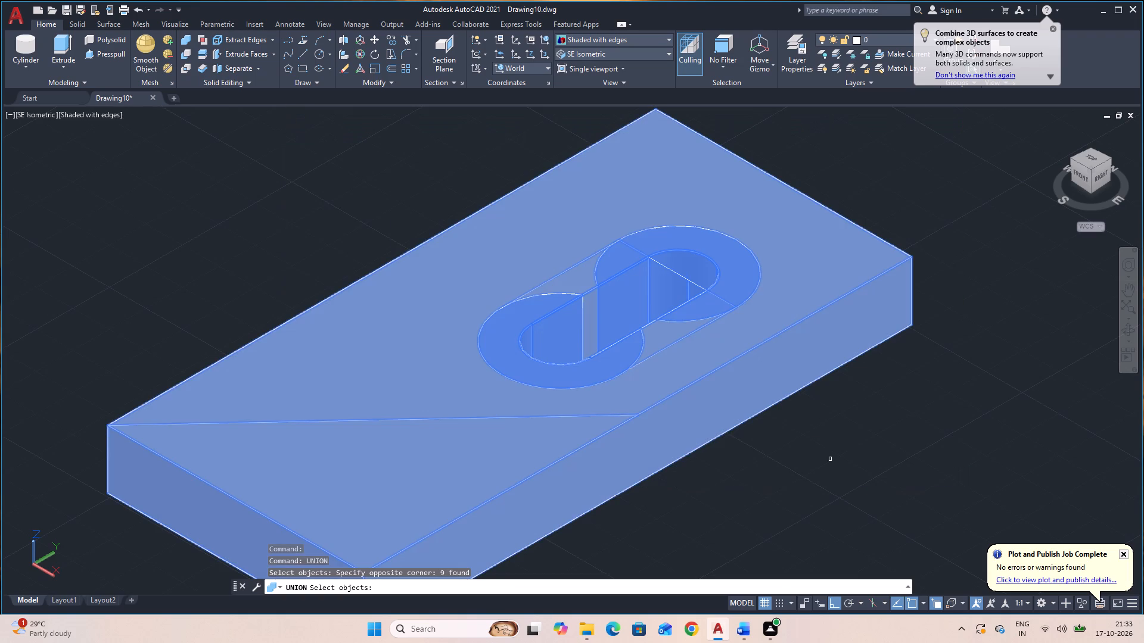
pyautogui.press('Return')
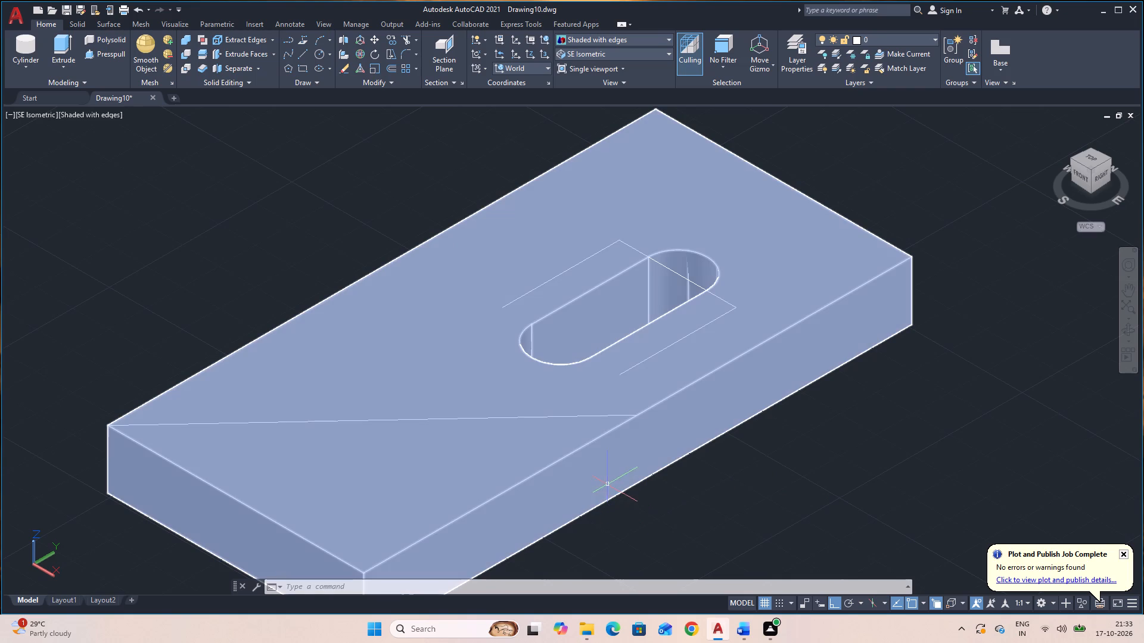
# Draw a radius 16 cylinder centred on the slot end nearer the diagonal line, extending 107.5738 downward from the plate's top face.
pyautogui.click(34, 48)
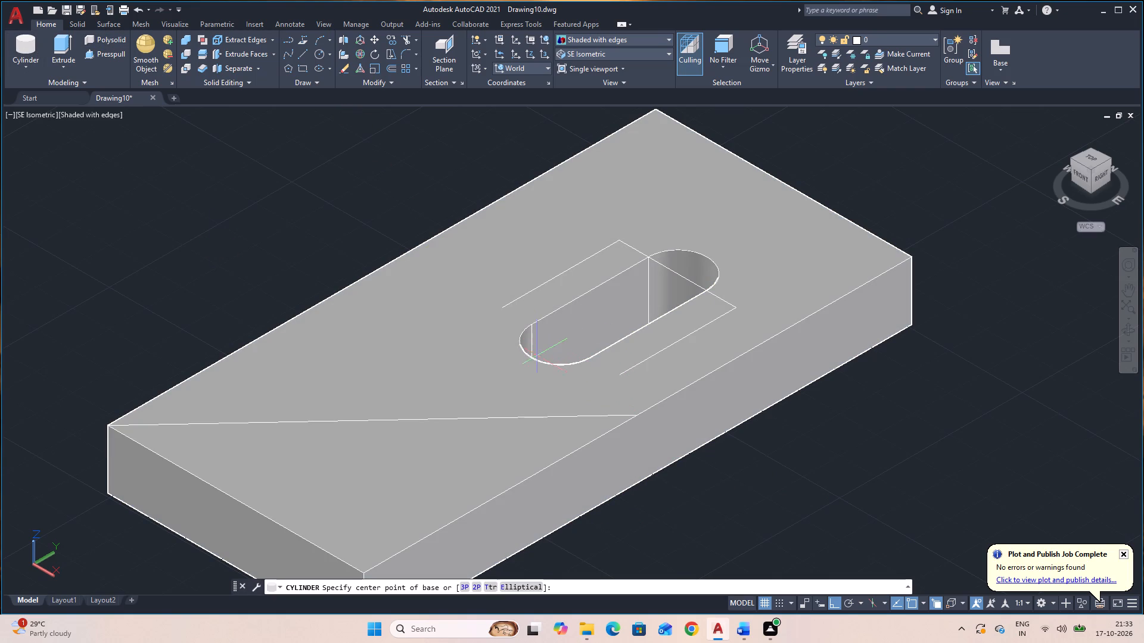
pyautogui.click(560, 344)
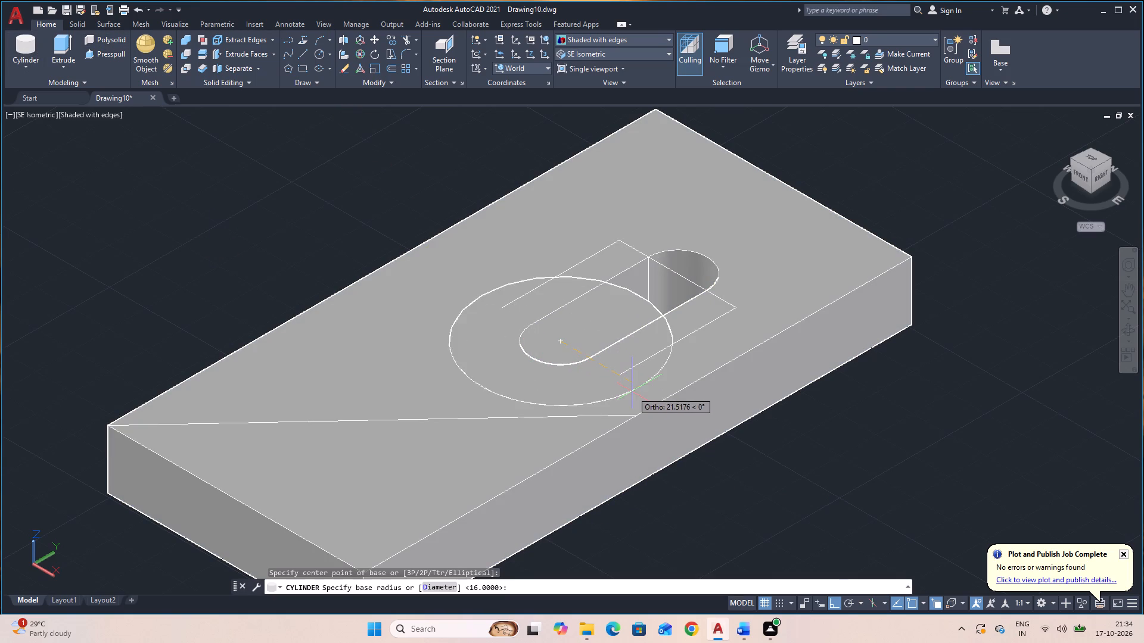
pyautogui.click(621, 375)
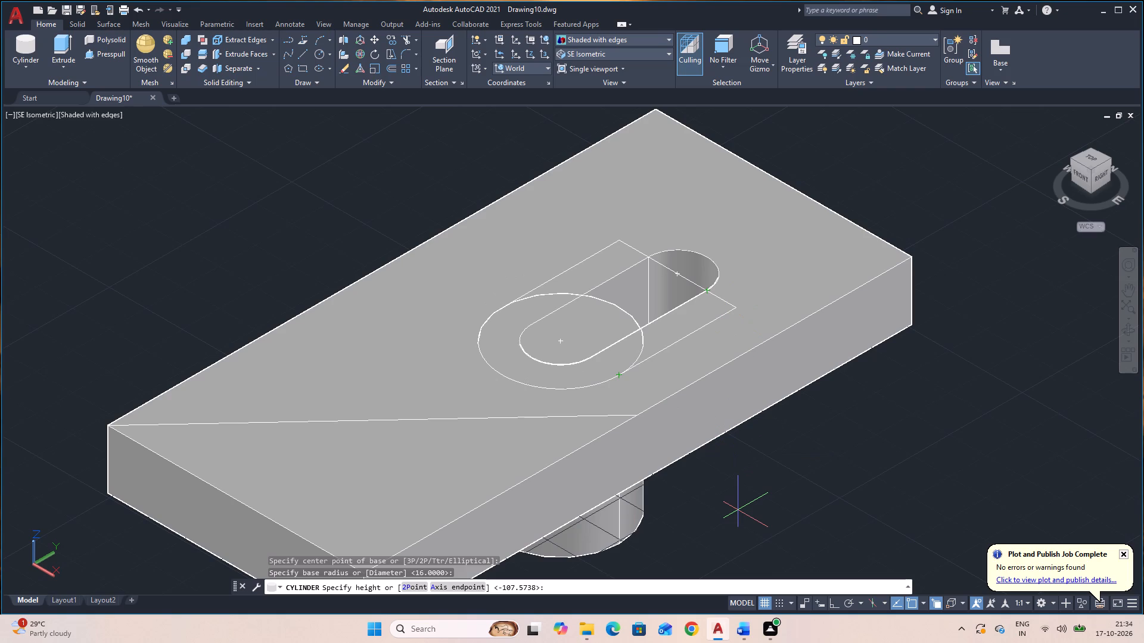
pyautogui.press('End')
pyautogui.press('Right')
pyautogui.press('Return')
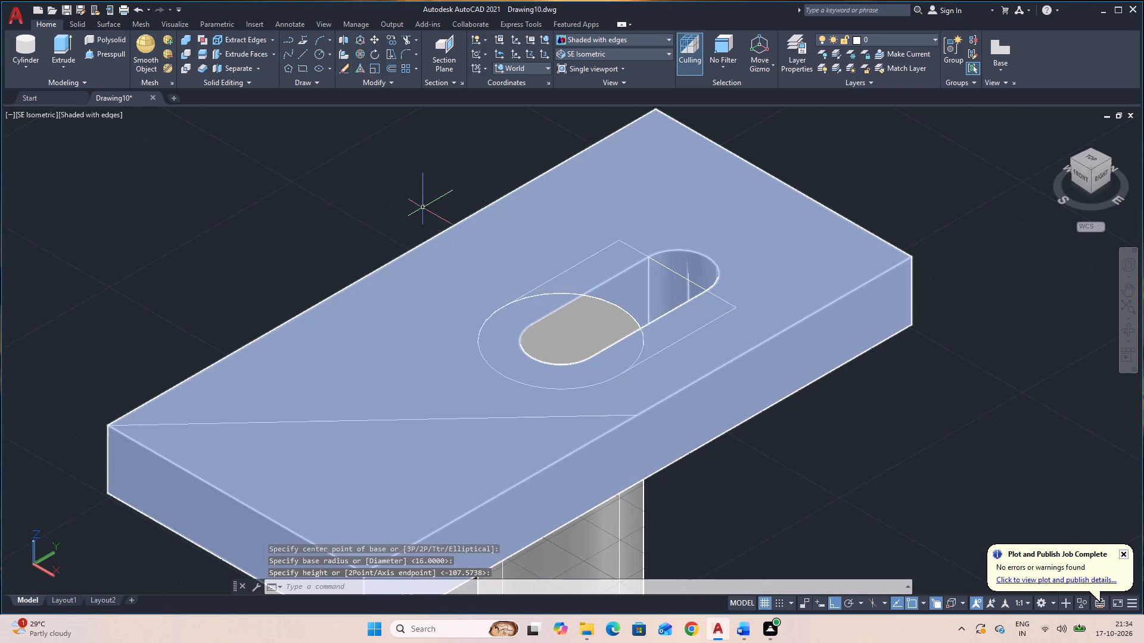
# Draw a second radius 16 cylinder centred on the slot end farther from the diagonal line, extending 107.5738 downward.
pyautogui.click(35, 49)
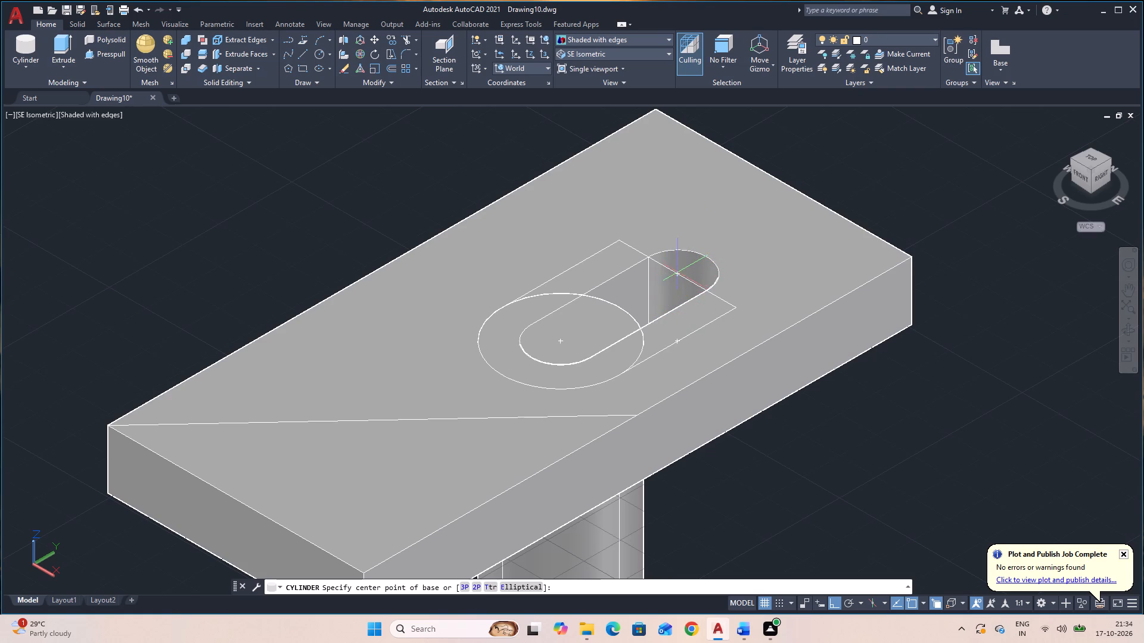
pyautogui.scroll(4, 678, 274)
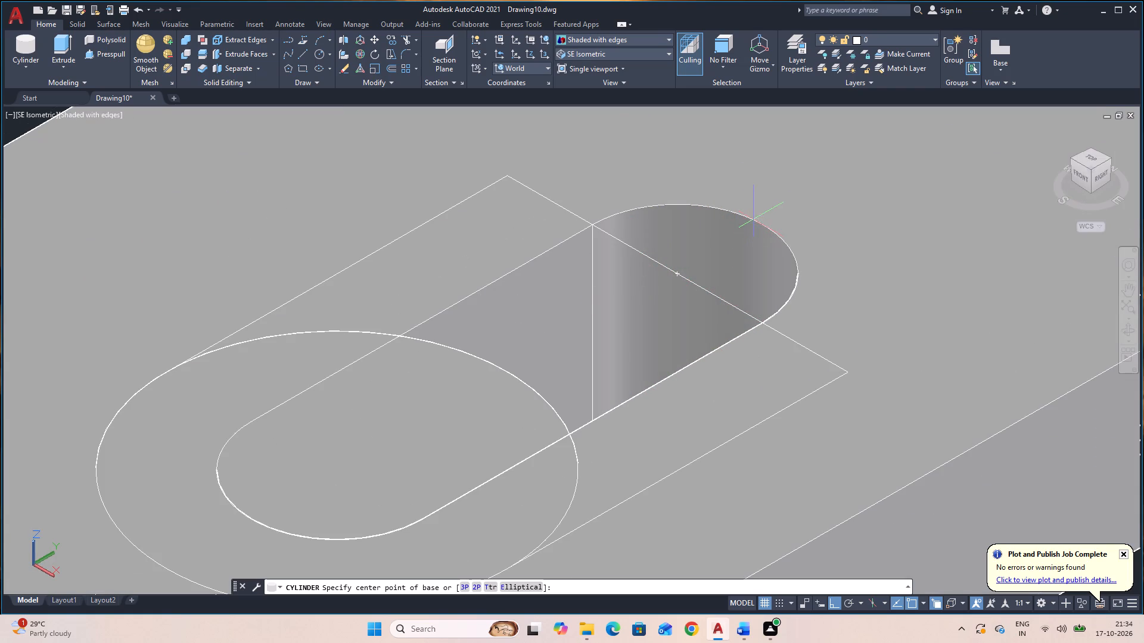
pyautogui.click(678, 277)
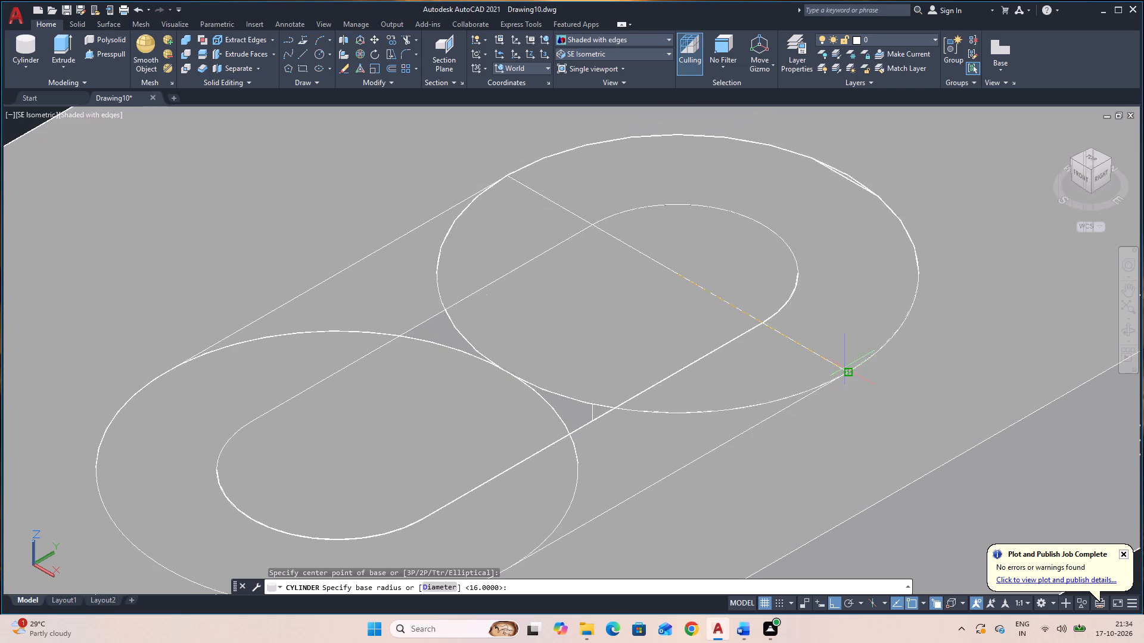
pyautogui.click(845, 368)
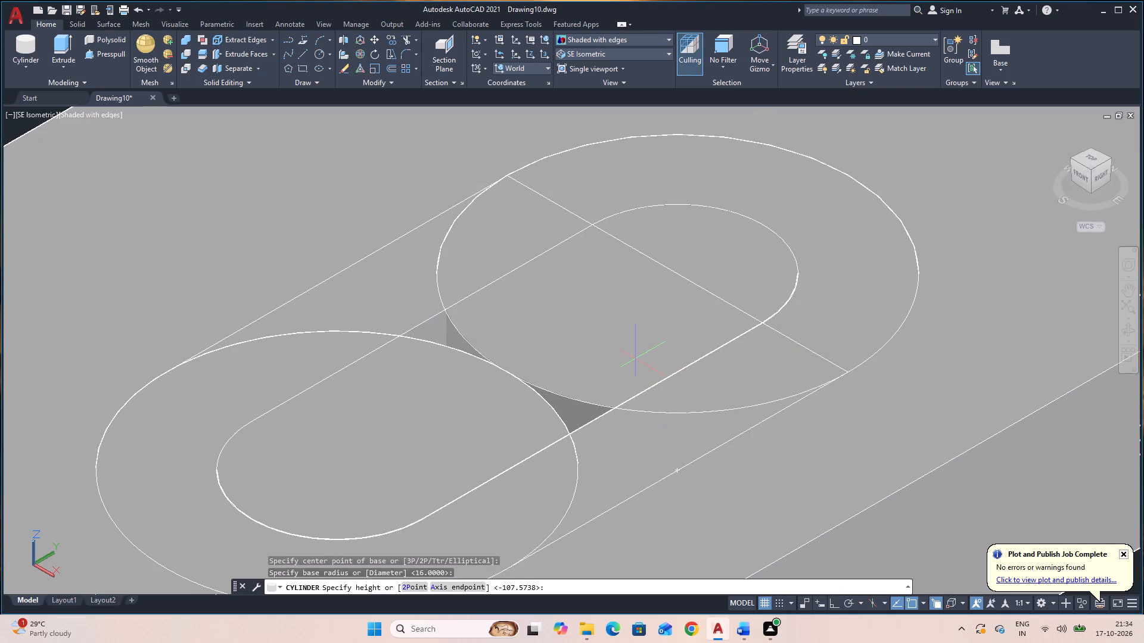
pyautogui.scroll(-2, 620, 382)
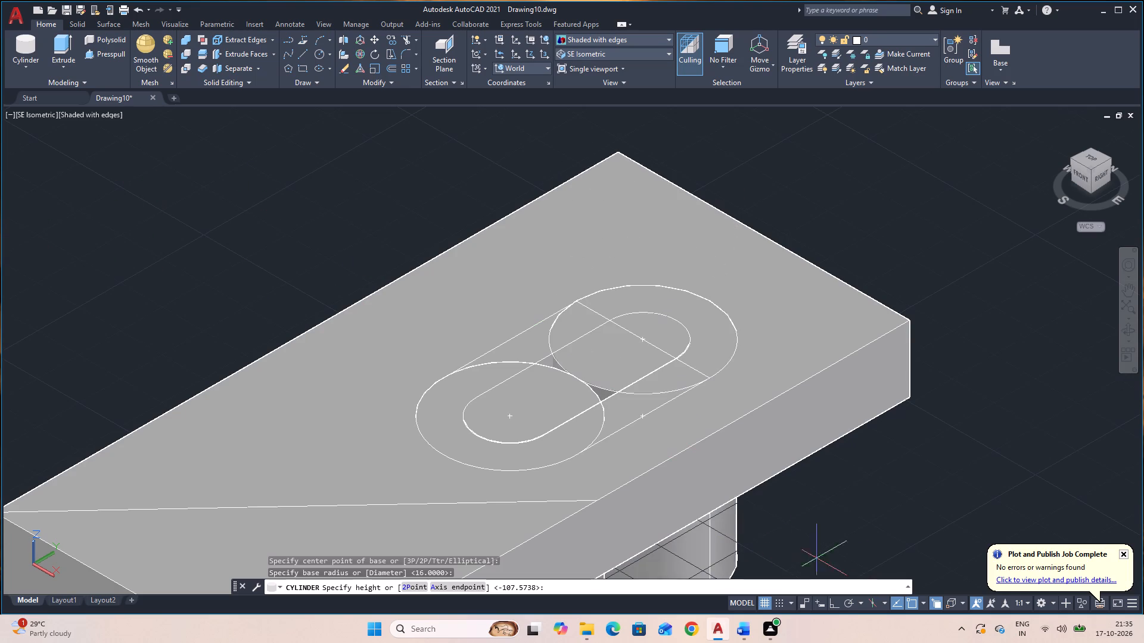
pyautogui.press('End')
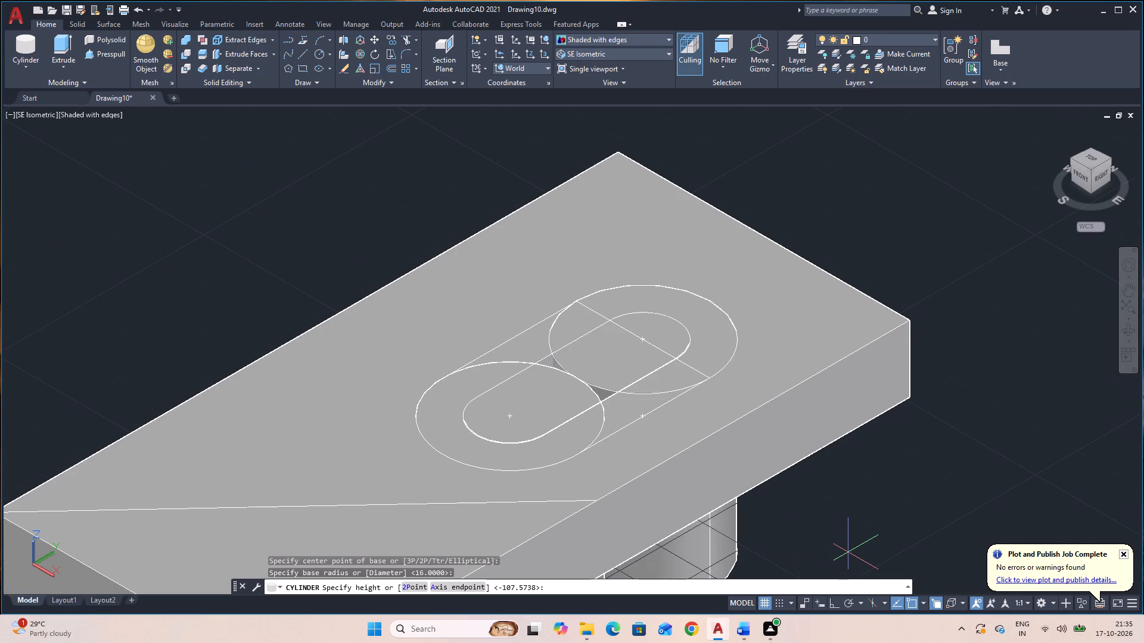
pyautogui.press('Right')
pyautogui.press('Return')
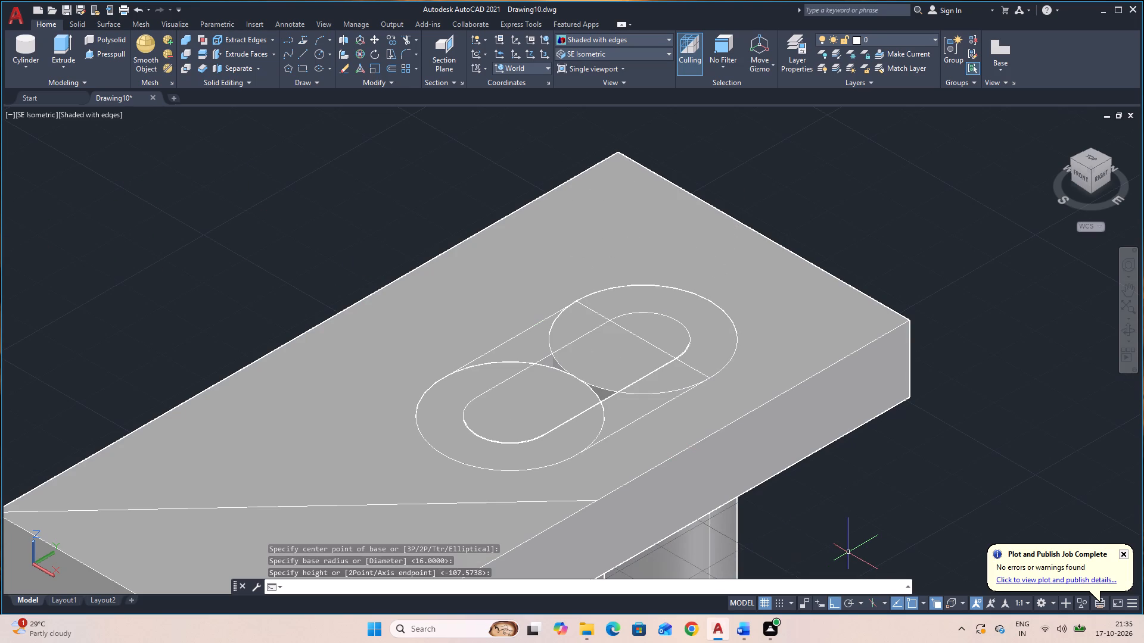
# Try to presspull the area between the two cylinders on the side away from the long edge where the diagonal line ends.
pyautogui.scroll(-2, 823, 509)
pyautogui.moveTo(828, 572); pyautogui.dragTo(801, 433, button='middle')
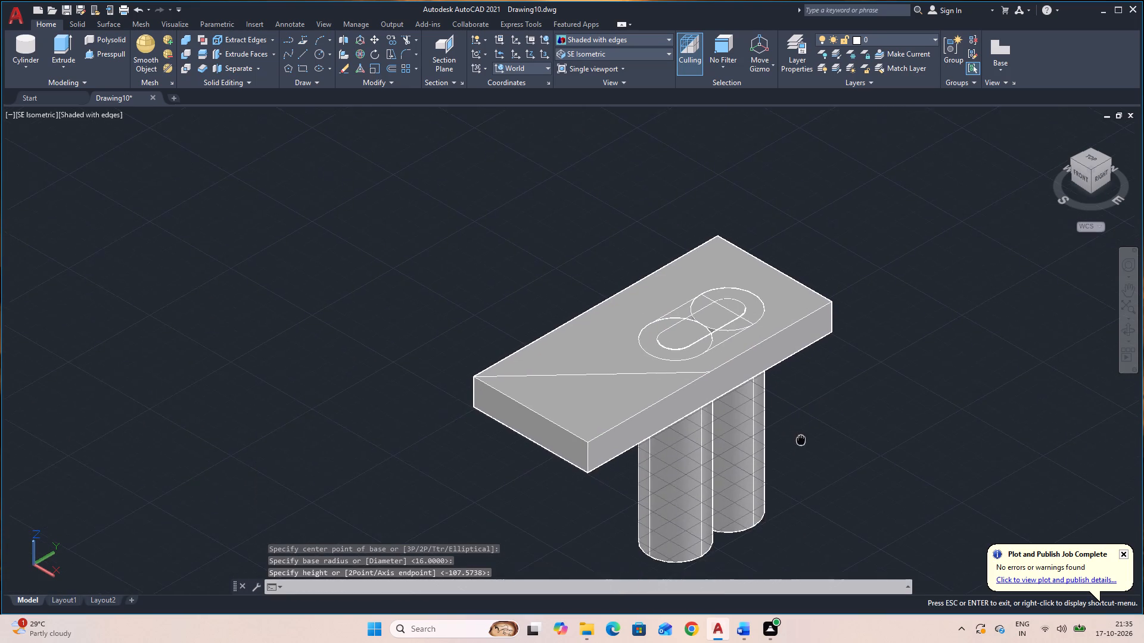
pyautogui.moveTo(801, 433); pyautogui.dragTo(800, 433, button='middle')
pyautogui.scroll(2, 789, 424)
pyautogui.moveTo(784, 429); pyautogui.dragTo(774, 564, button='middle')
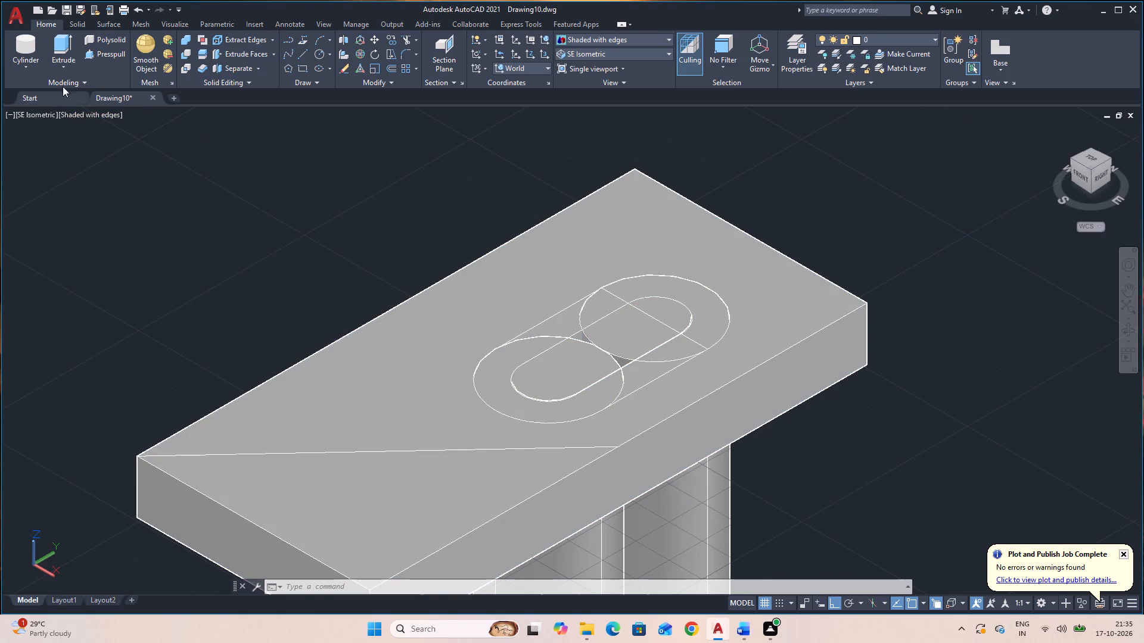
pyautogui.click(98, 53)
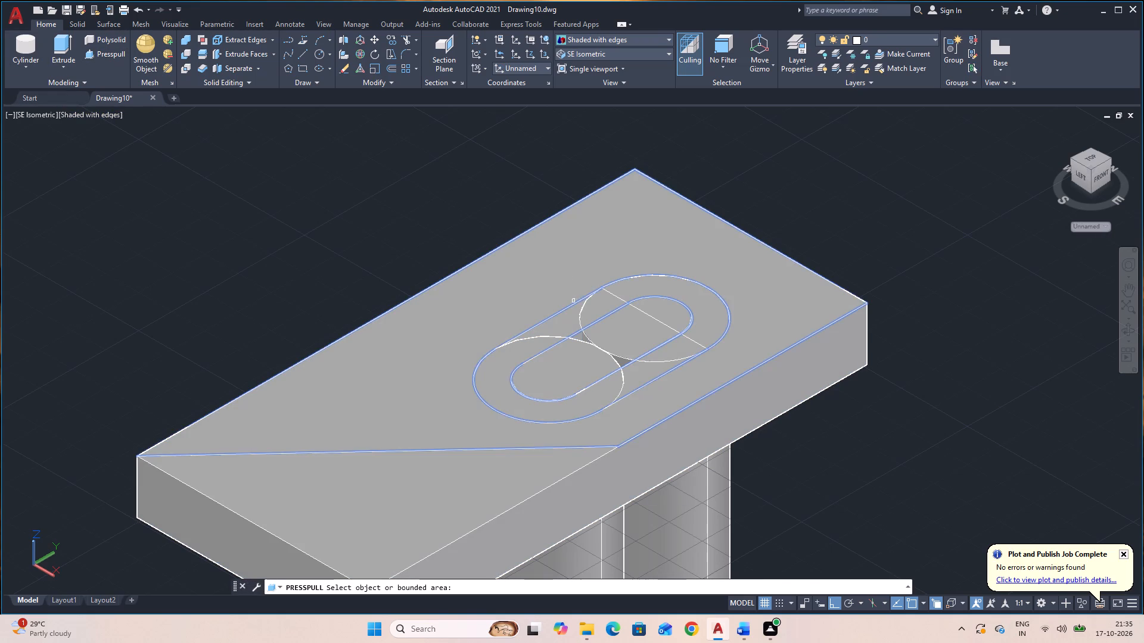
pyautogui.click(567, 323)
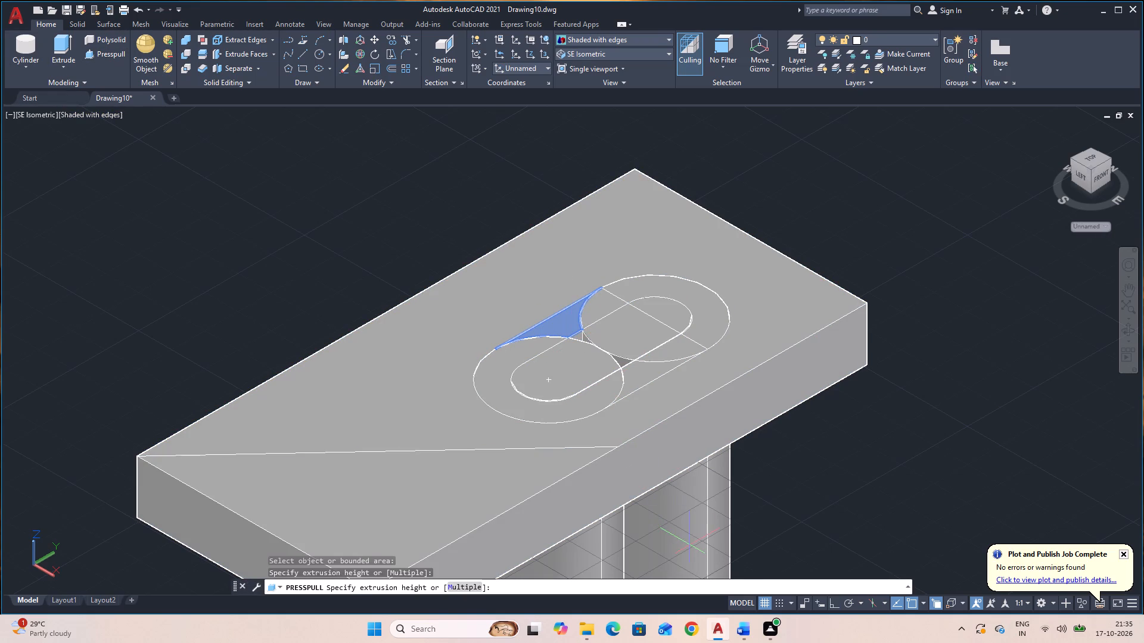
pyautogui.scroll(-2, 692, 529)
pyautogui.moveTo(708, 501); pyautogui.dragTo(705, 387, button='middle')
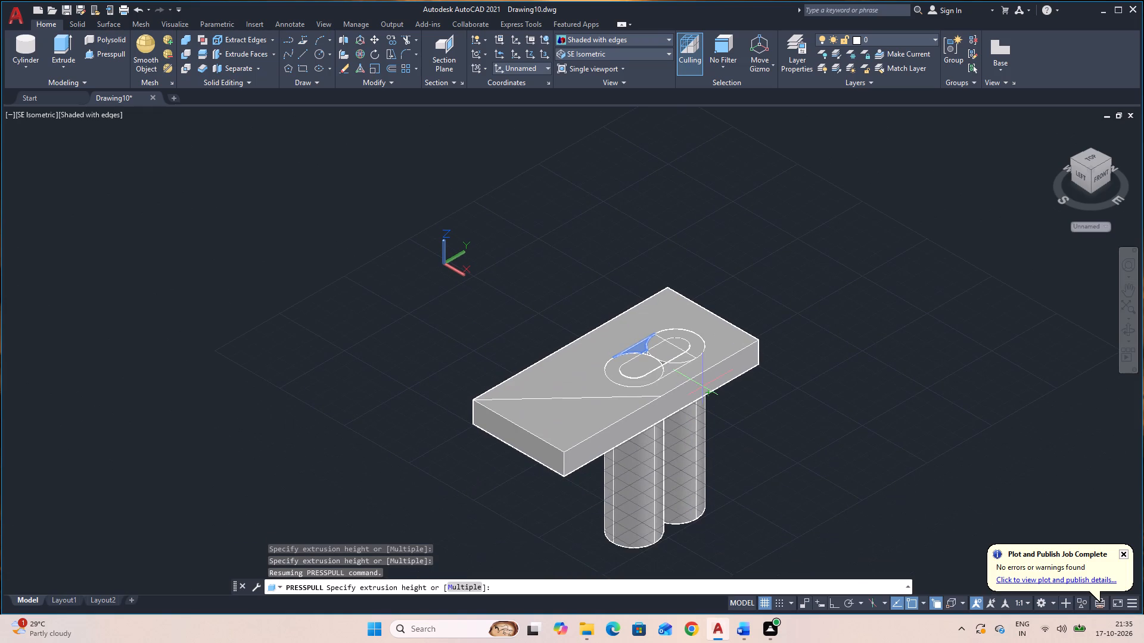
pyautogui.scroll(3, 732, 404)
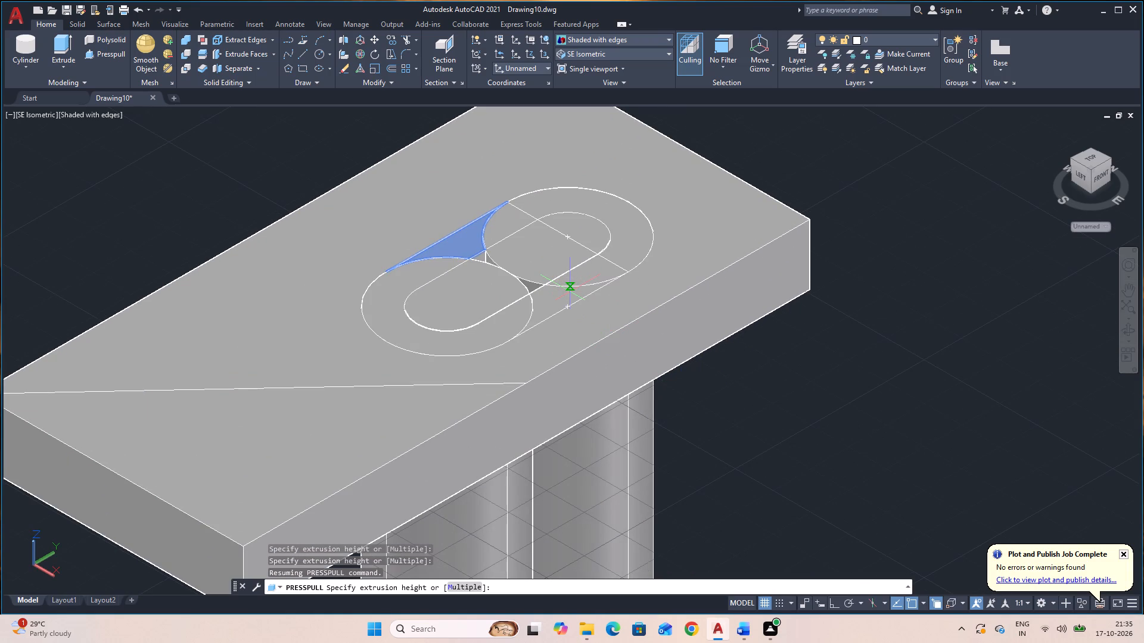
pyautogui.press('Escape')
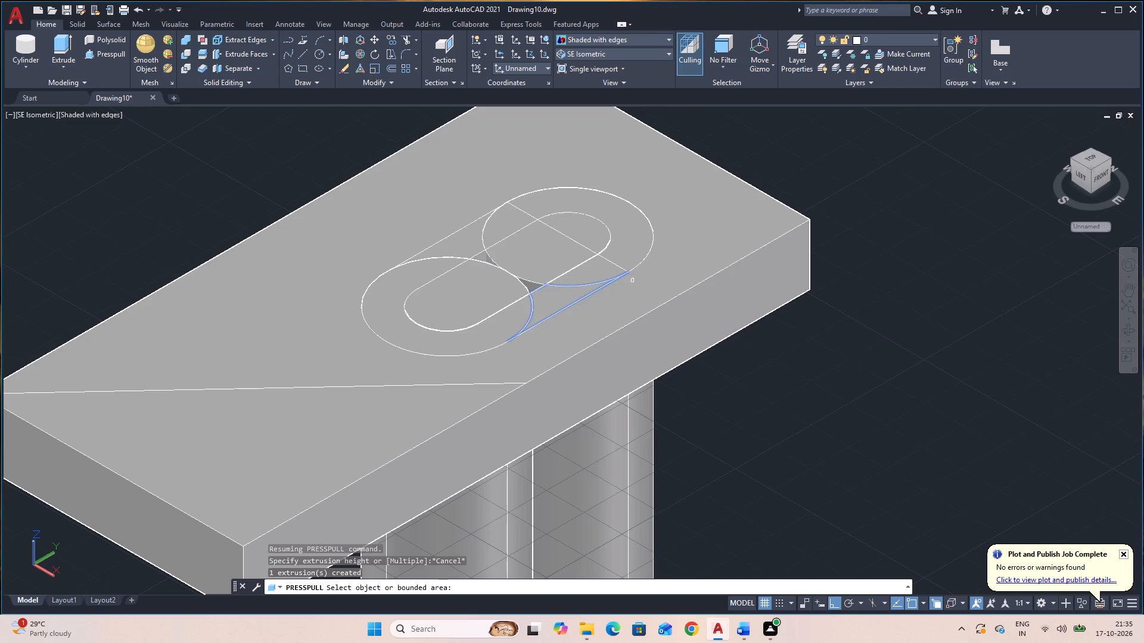
# Presspull the area between the two cylinders facing the long edge where the diagonal line ends, cutting it down into the plate.
pyautogui.click(565, 301)
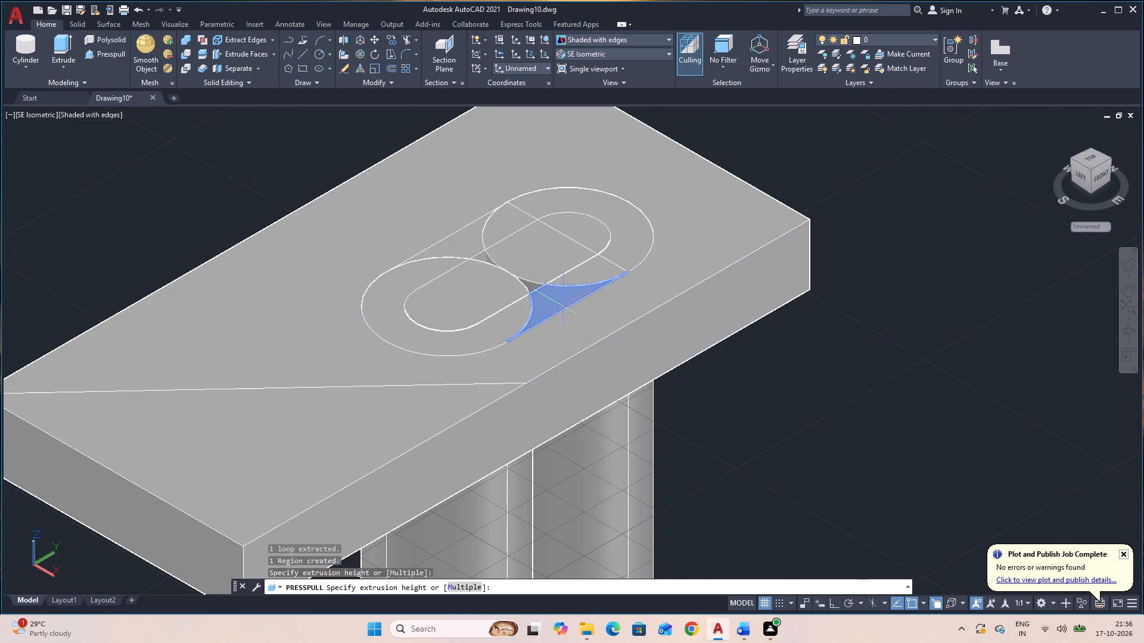
pyautogui.click(630, 513)
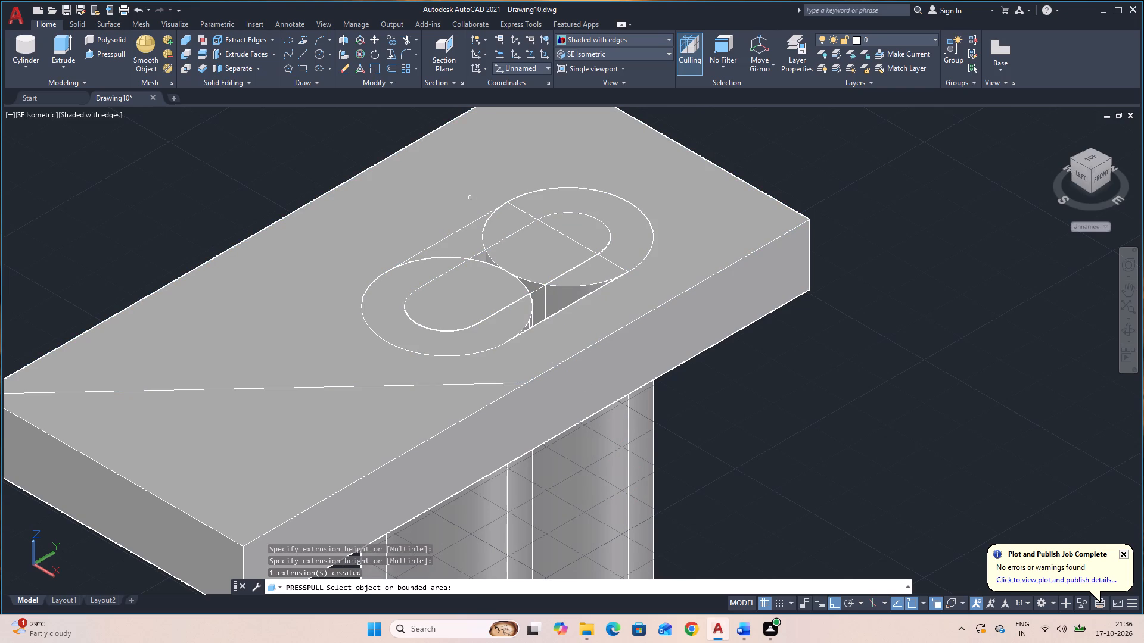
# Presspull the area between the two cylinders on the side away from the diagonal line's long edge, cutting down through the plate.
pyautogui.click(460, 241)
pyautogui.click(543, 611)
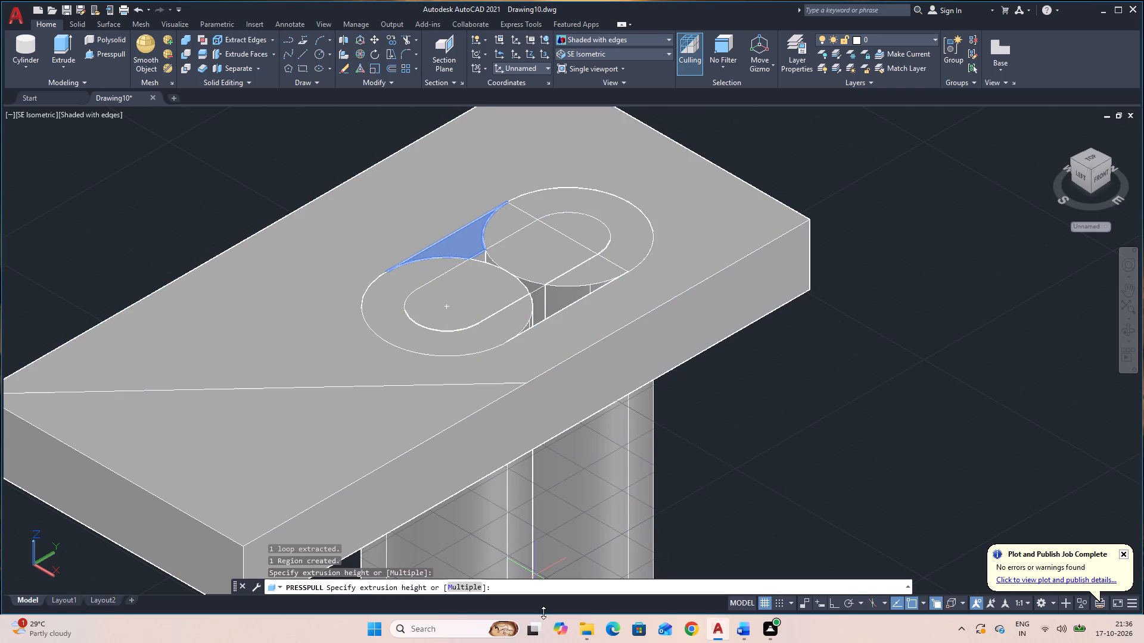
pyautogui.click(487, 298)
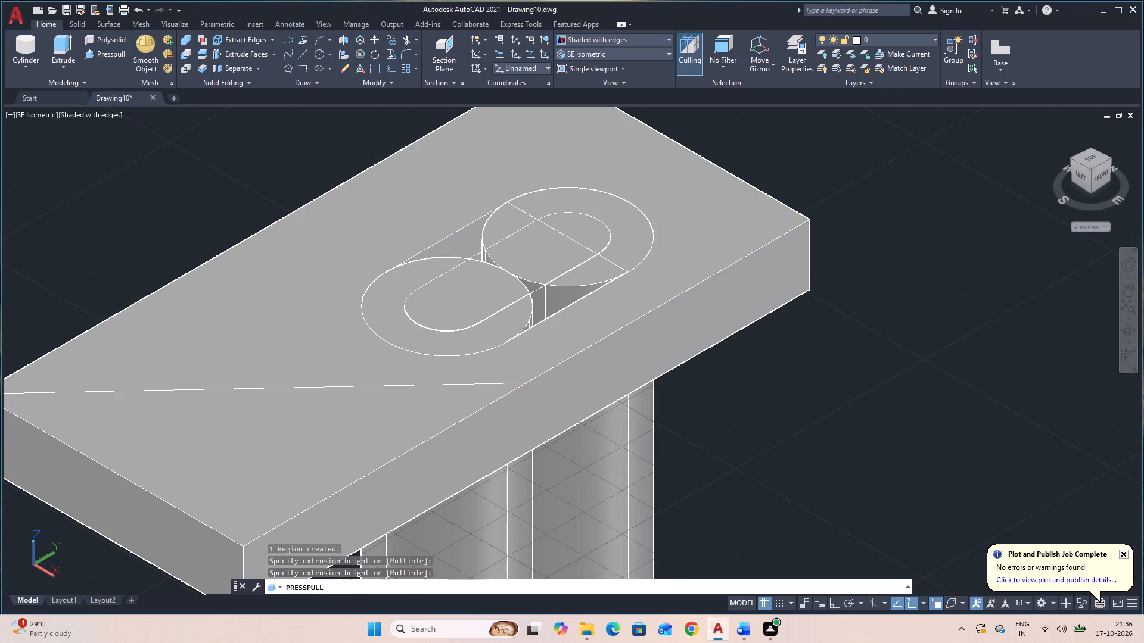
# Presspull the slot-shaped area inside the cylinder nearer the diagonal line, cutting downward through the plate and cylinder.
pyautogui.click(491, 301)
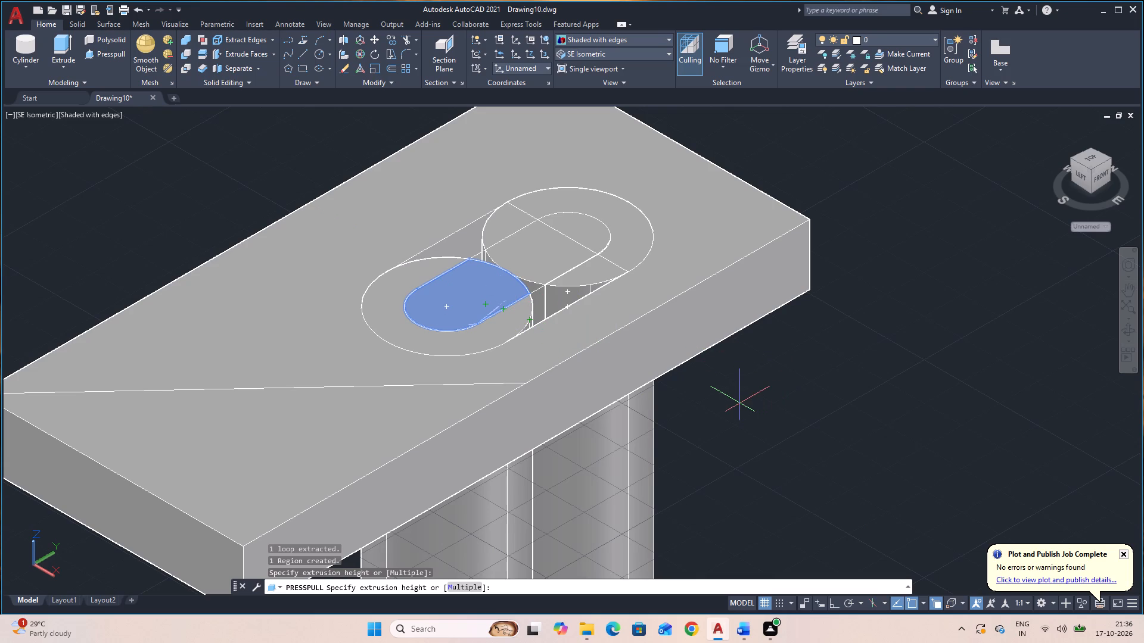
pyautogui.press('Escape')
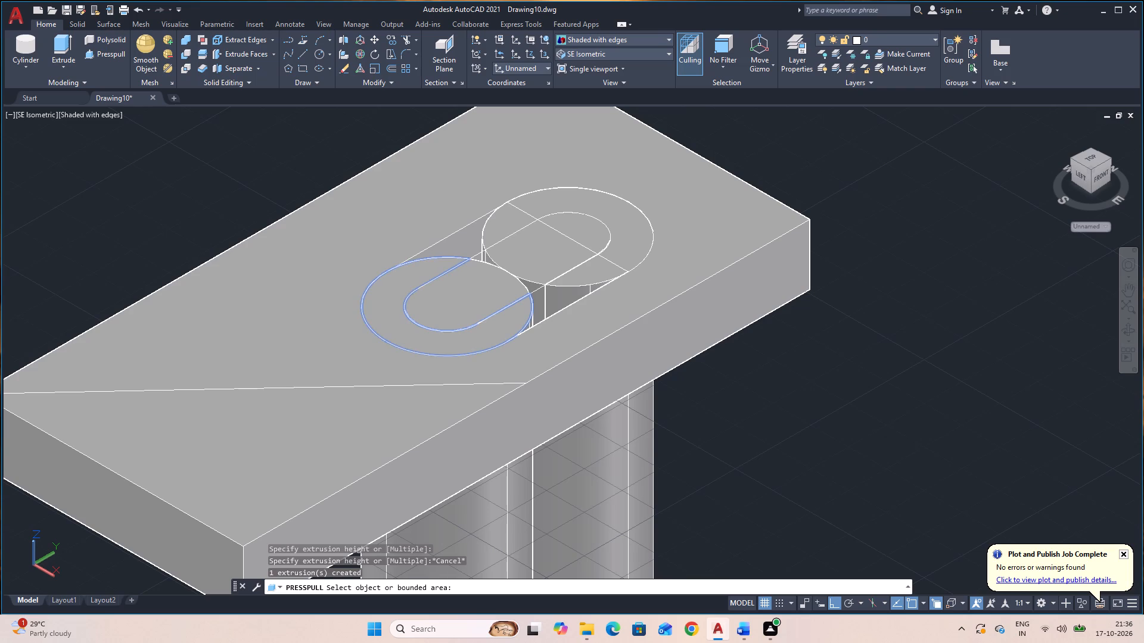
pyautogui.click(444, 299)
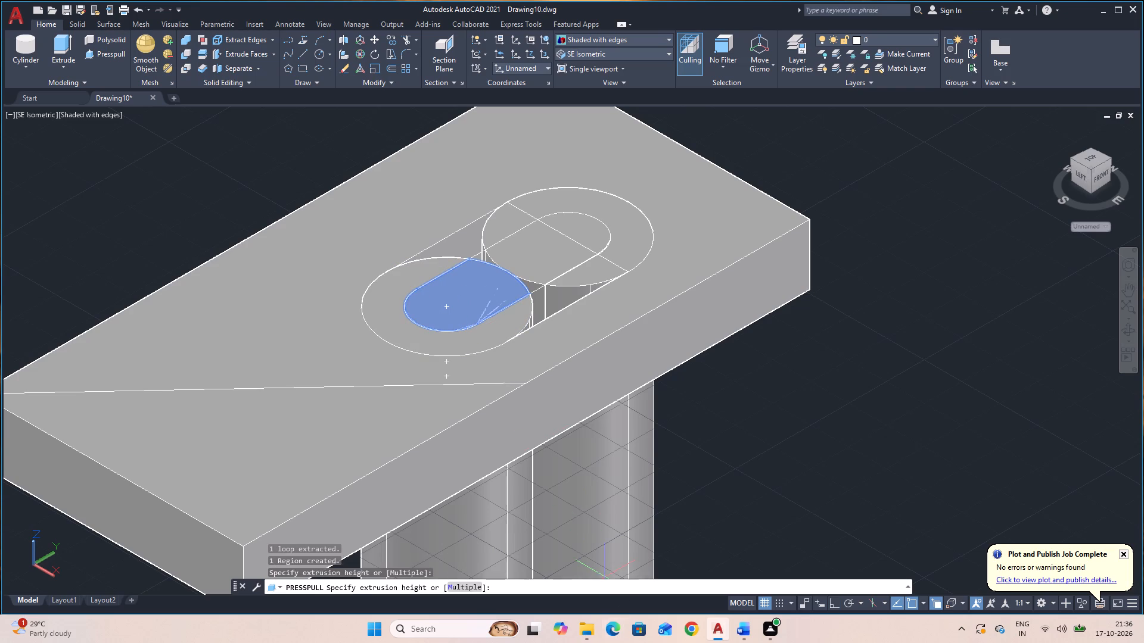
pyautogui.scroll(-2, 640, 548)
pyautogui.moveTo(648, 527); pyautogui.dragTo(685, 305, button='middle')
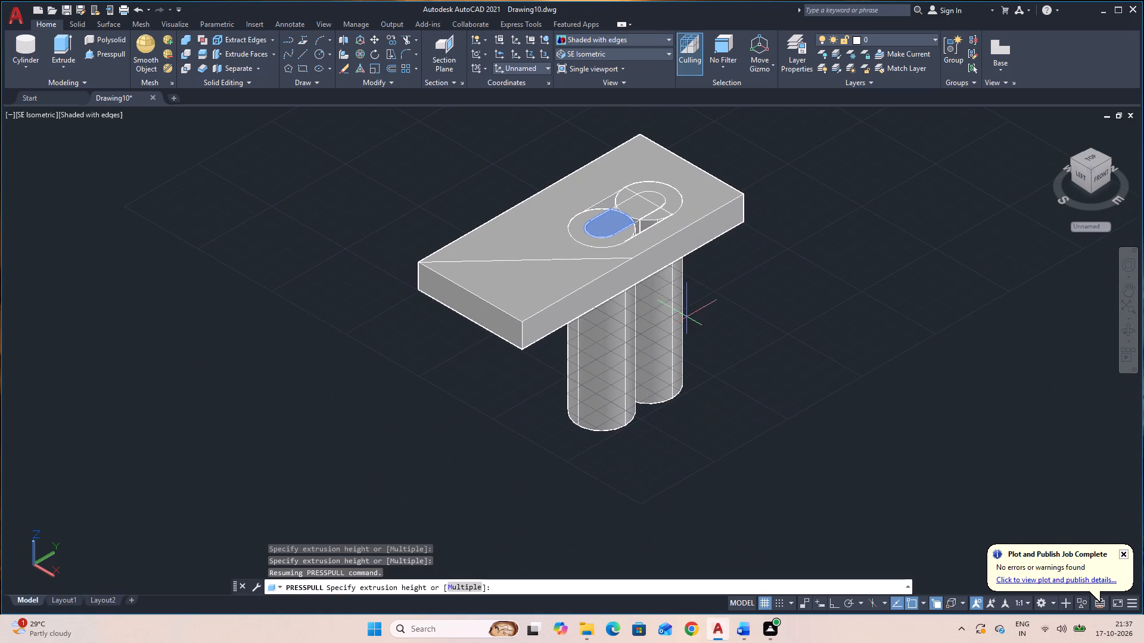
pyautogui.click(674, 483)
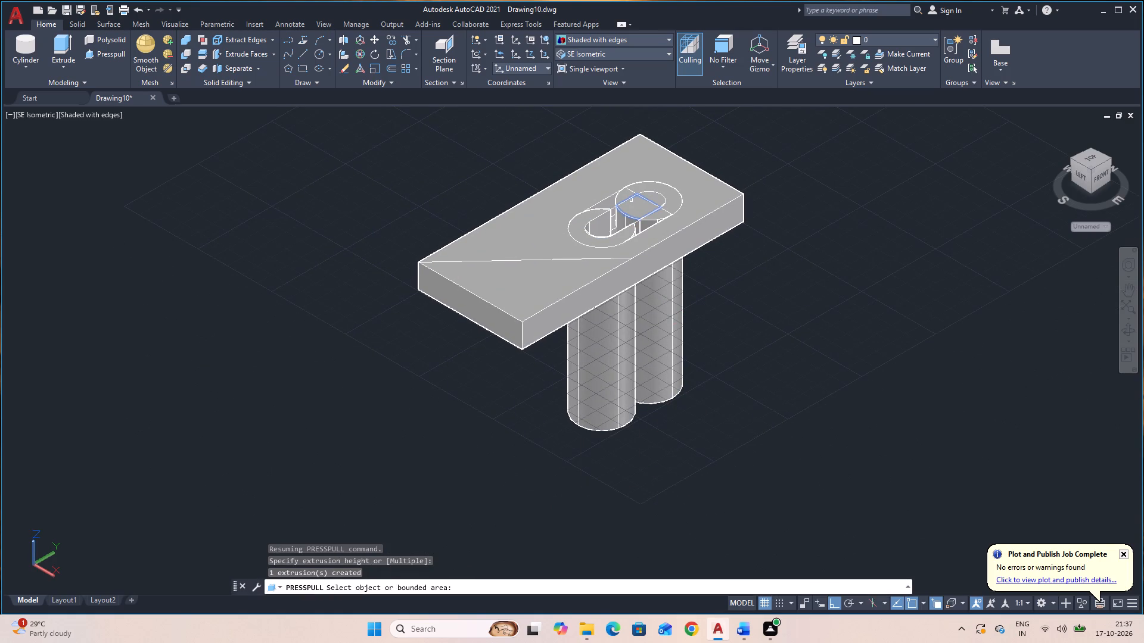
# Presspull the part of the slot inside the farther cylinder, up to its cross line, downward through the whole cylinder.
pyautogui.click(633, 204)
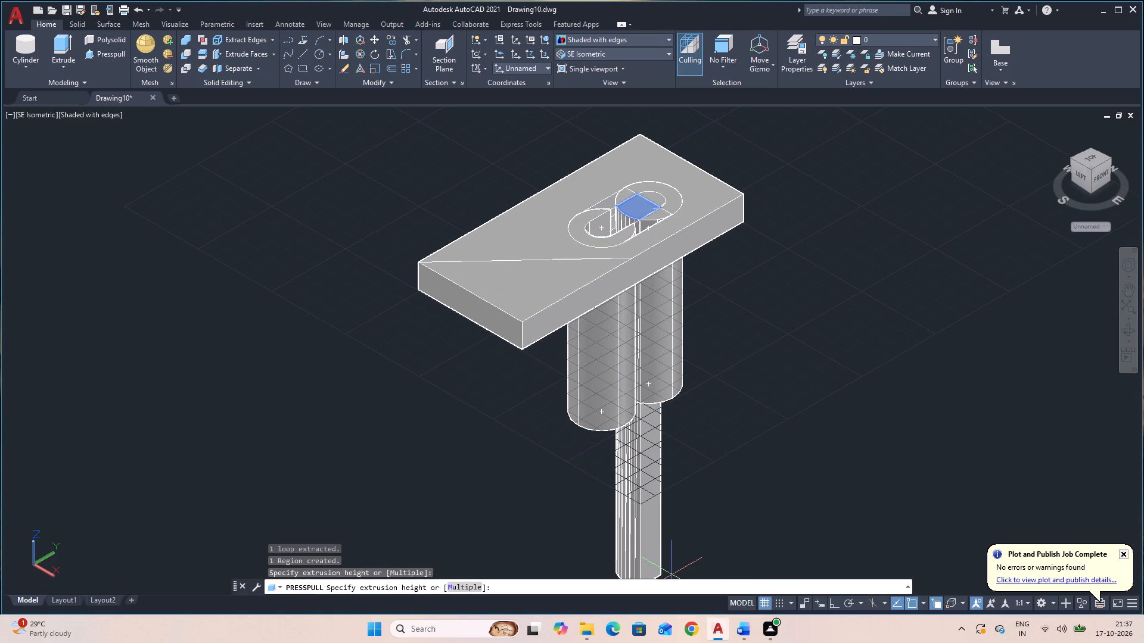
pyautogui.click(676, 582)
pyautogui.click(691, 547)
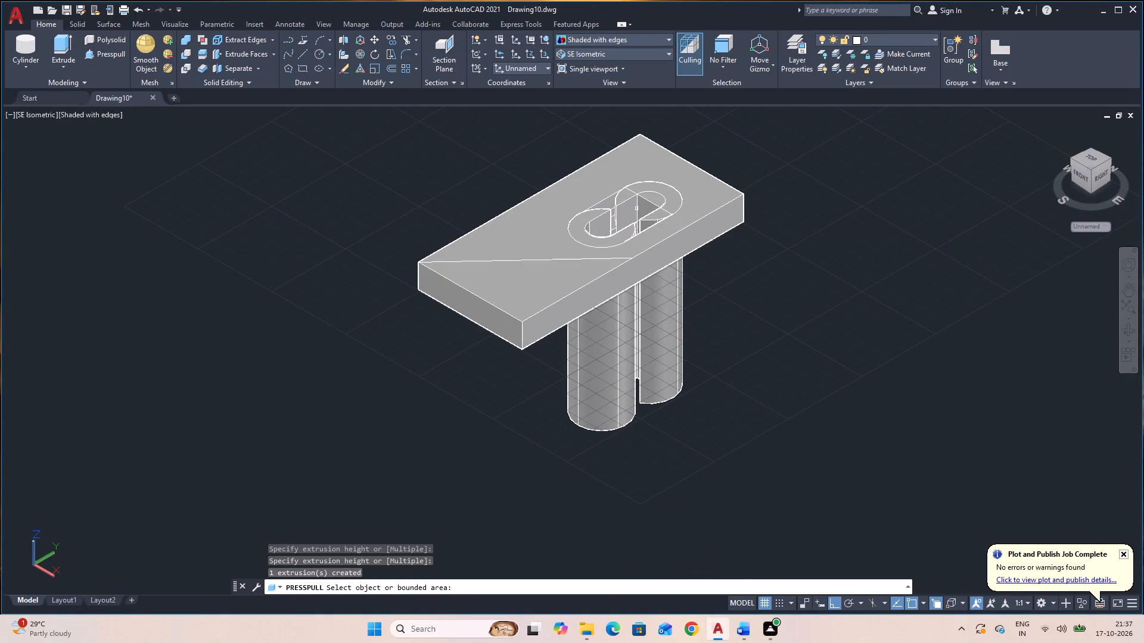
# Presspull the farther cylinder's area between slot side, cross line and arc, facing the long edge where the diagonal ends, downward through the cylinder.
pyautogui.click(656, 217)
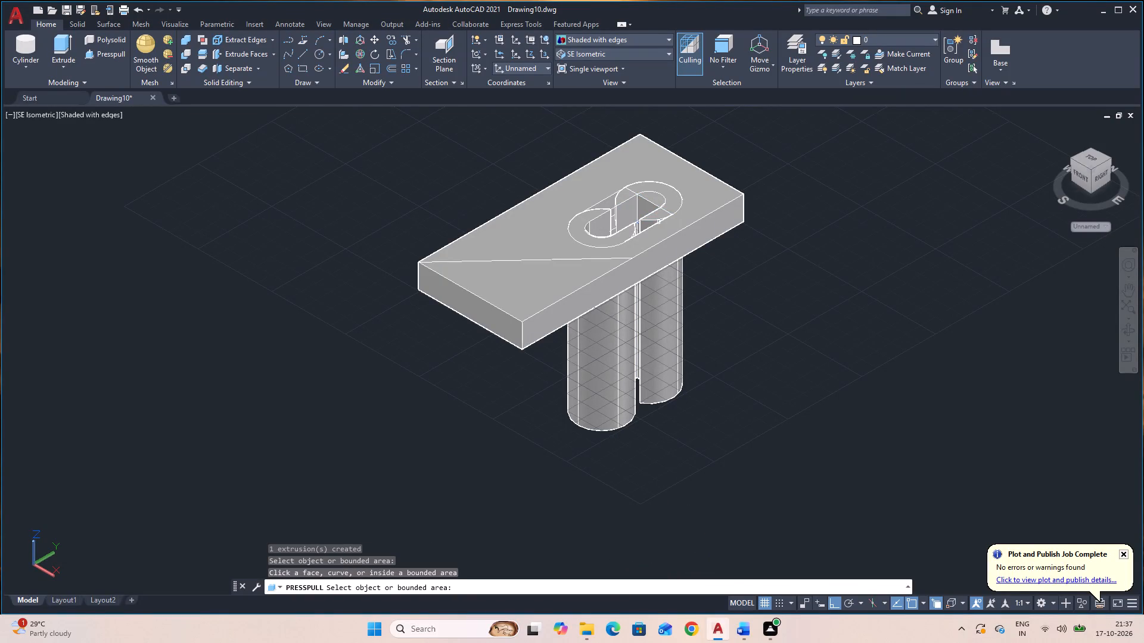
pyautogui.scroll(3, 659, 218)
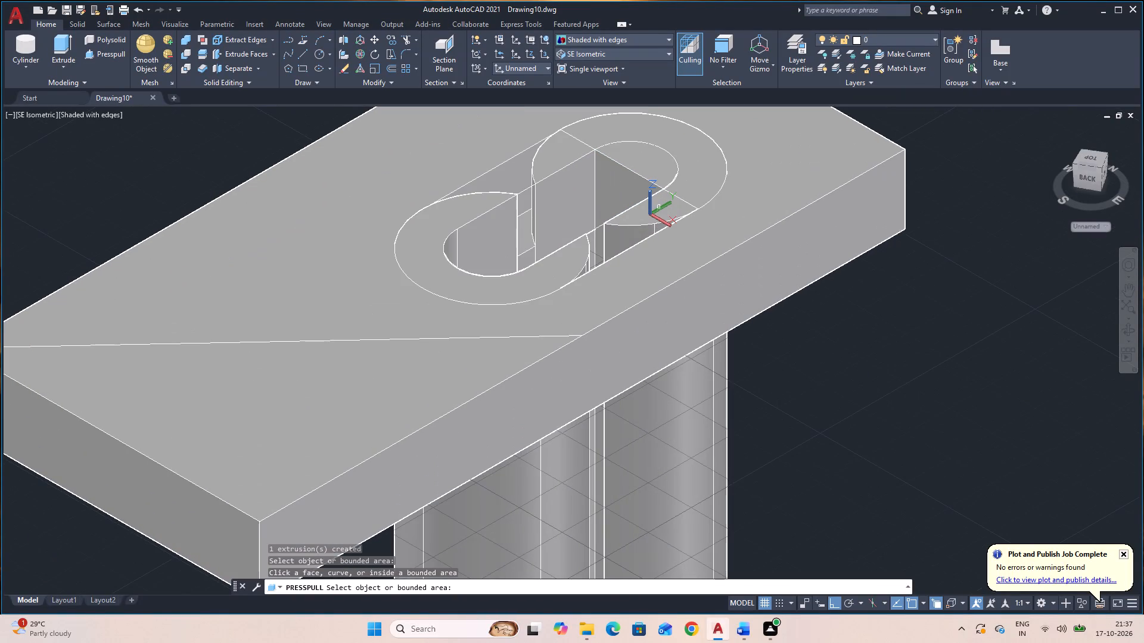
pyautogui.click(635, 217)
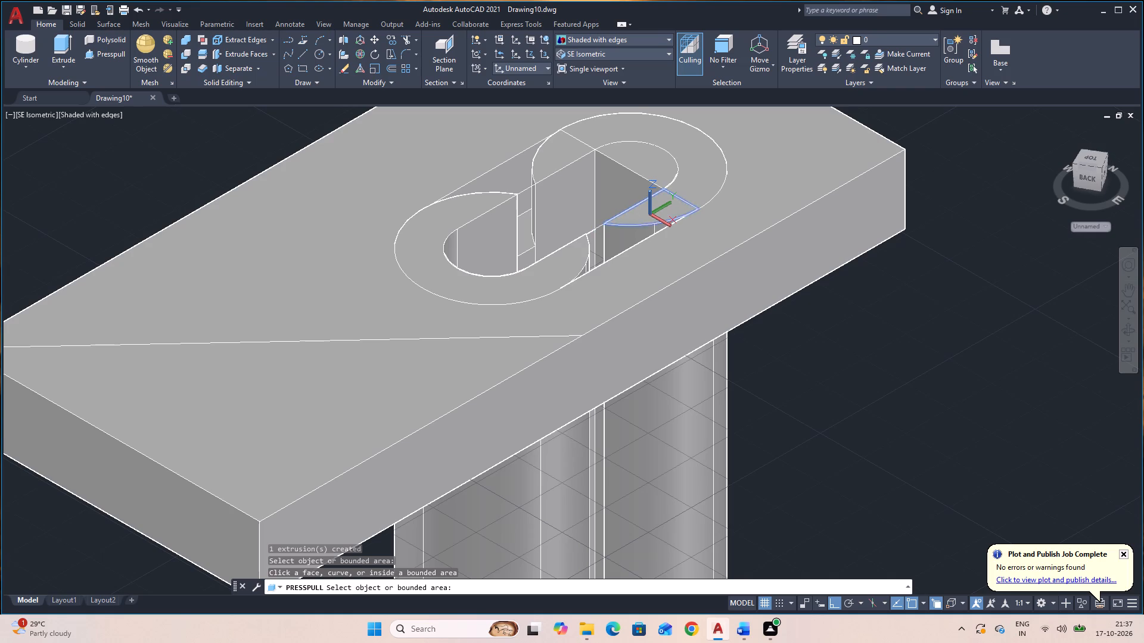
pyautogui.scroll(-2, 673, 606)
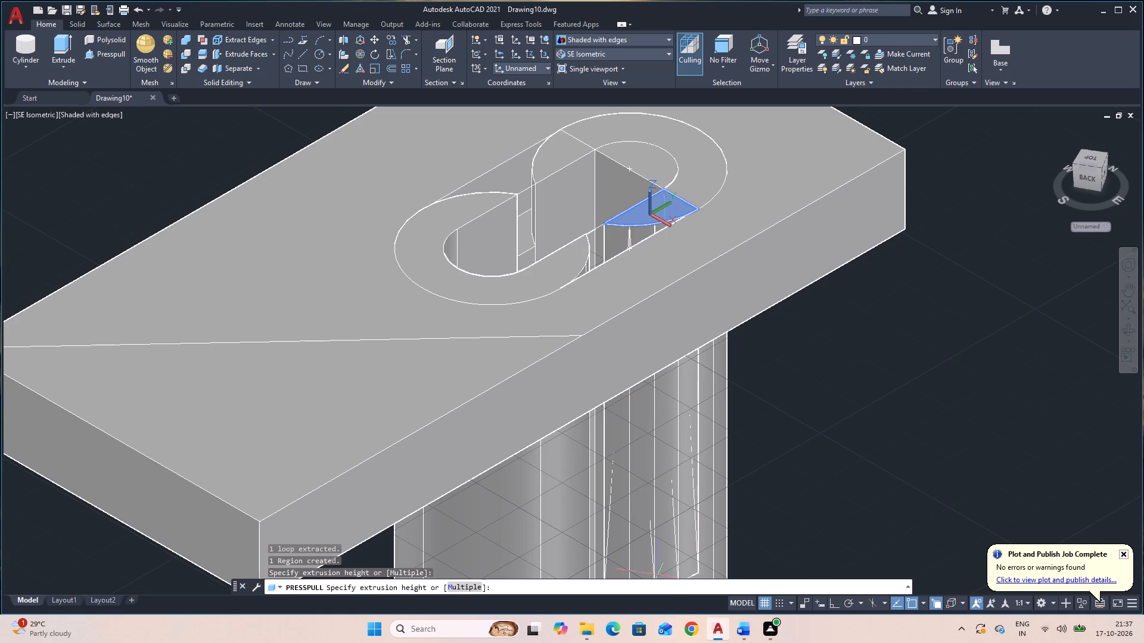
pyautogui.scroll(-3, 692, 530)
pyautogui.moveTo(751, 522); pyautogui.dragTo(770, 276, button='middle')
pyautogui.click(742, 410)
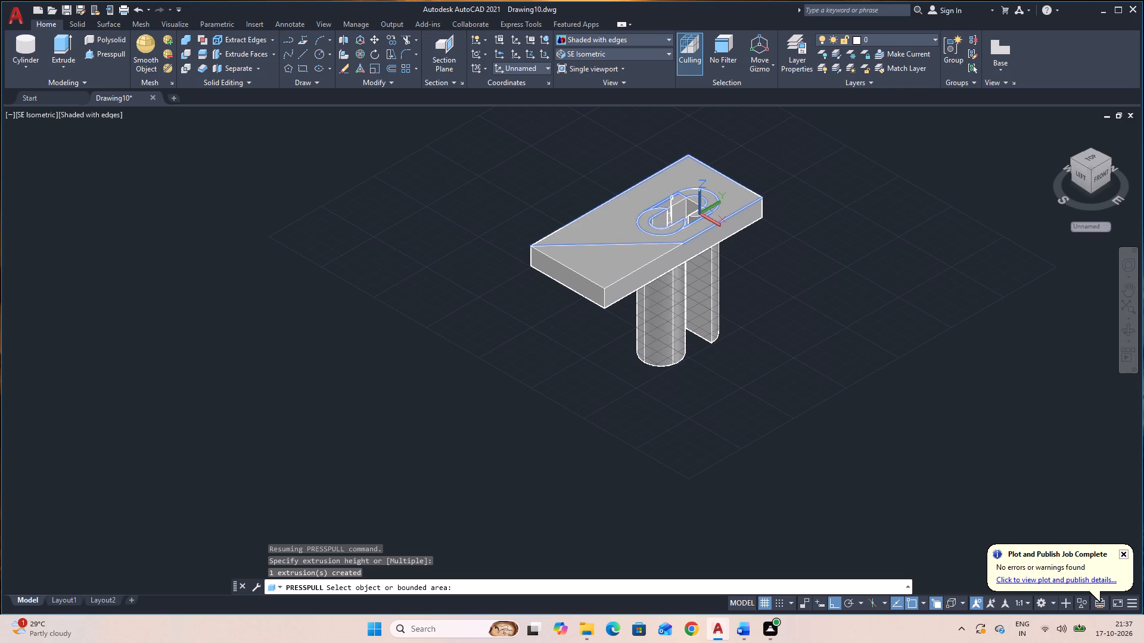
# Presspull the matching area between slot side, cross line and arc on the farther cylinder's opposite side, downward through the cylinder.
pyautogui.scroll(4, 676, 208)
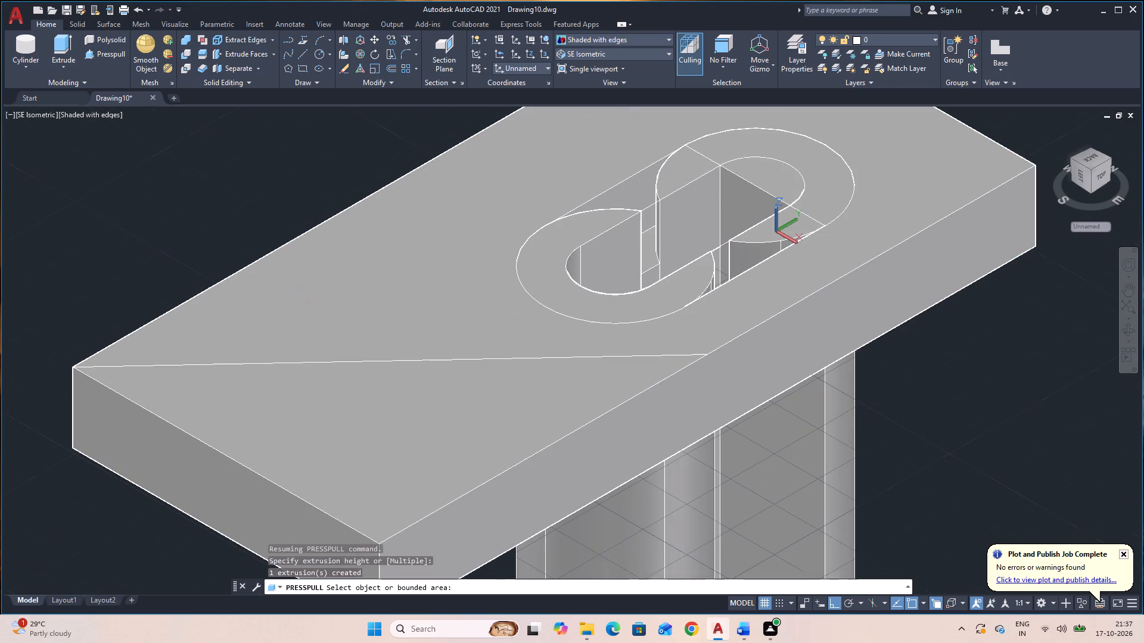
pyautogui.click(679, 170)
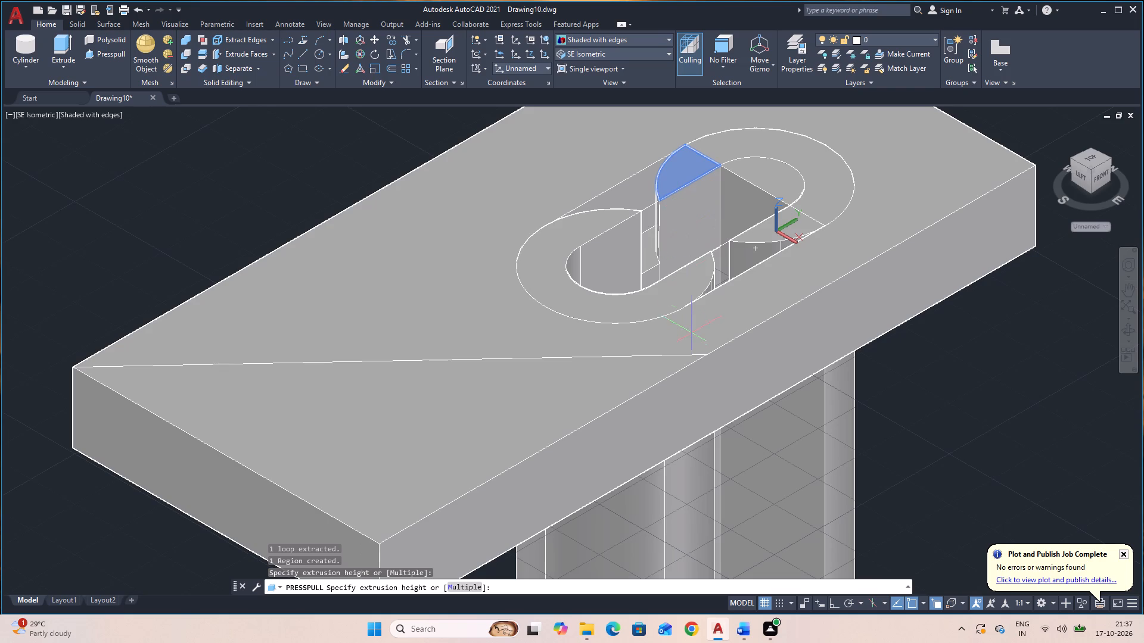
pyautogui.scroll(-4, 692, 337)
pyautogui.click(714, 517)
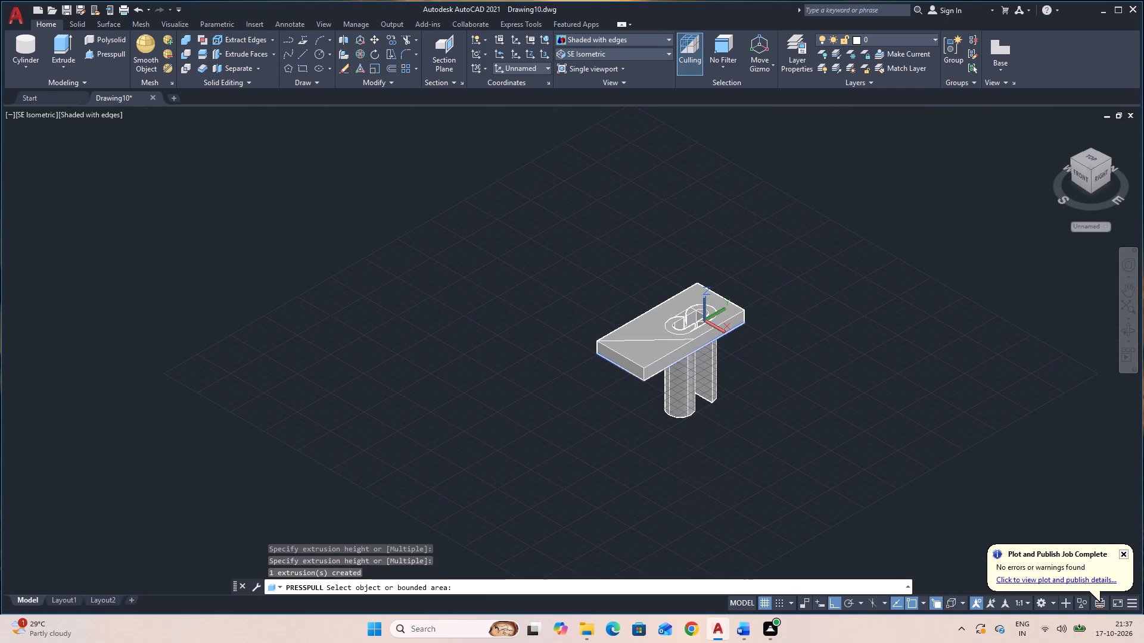
# Undo the presspull cuts and both downward radius 16 cylinders, back to the plate with its through slot and outline lines.
pyautogui.scroll(5, 670, 323)
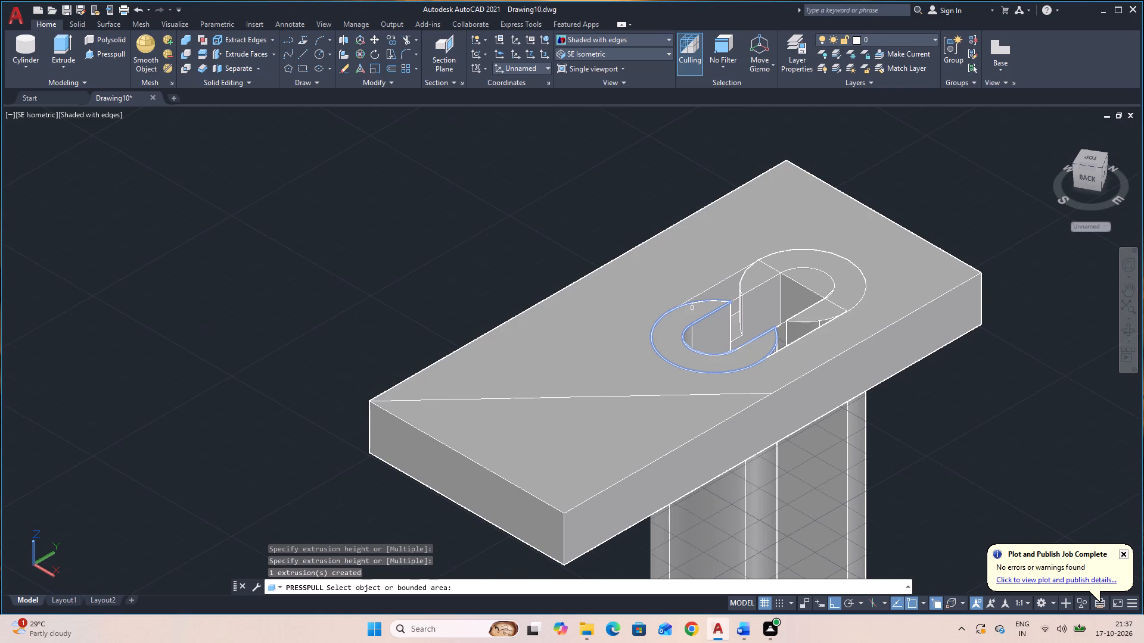
pyautogui.hotkey('ctrl', 'z')
pyautogui.hotkey('ctrl', 'z')
pyautogui.hotkey('ctrl', 'z')
pyautogui.hotkey('ctrl', 'z')
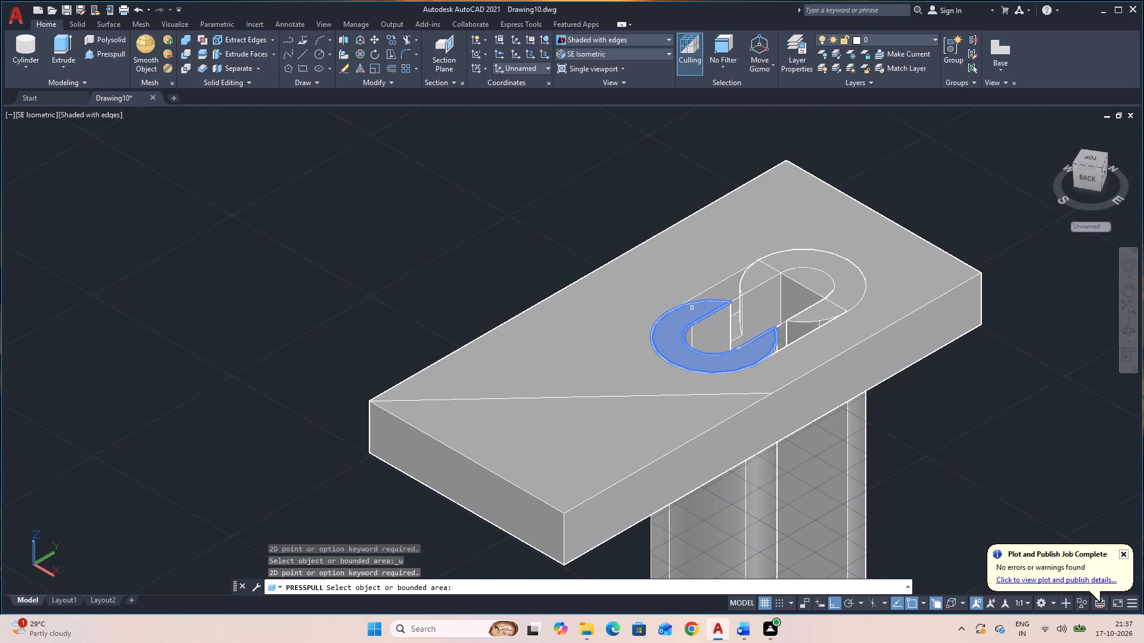
pyautogui.hotkey('ctrl', 'z')
pyautogui.hotkey('ctrl', 'z')
pyautogui.press('Escape')
pyautogui.press('Escape')
pyautogui.press('Escape')
pyautogui.press('Escape')
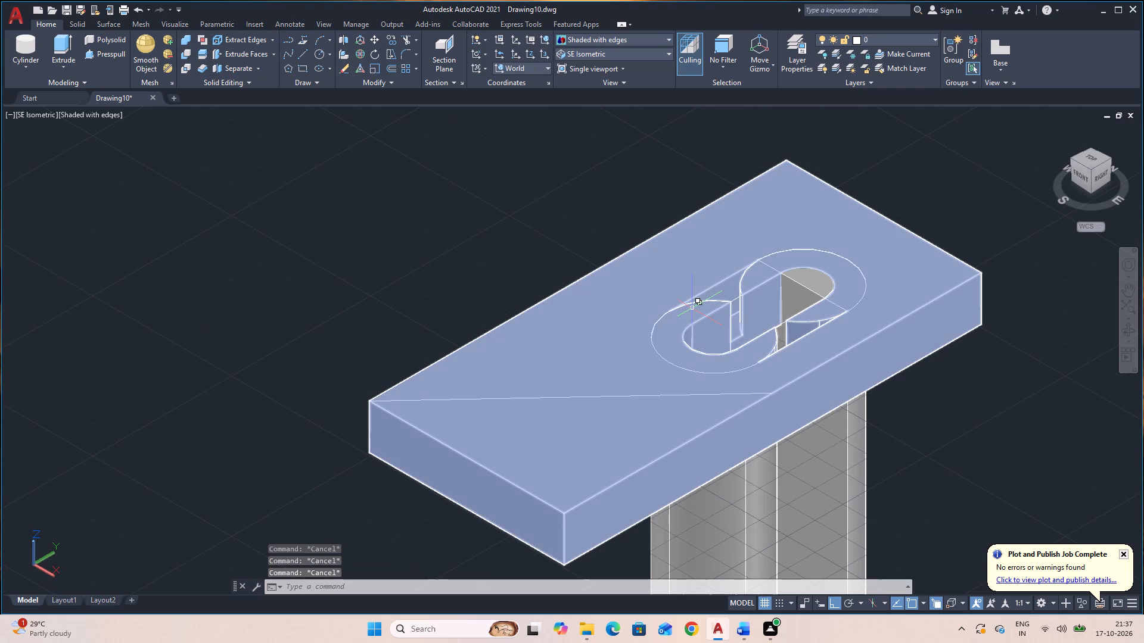
pyautogui.hotkey('ctrl', 'z')
pyautogui.hotkey('ctrl', 'z')
pyautogui.hotkey('ctrl', 'z')
pyautogui.hotkey('ctrl', 'z')
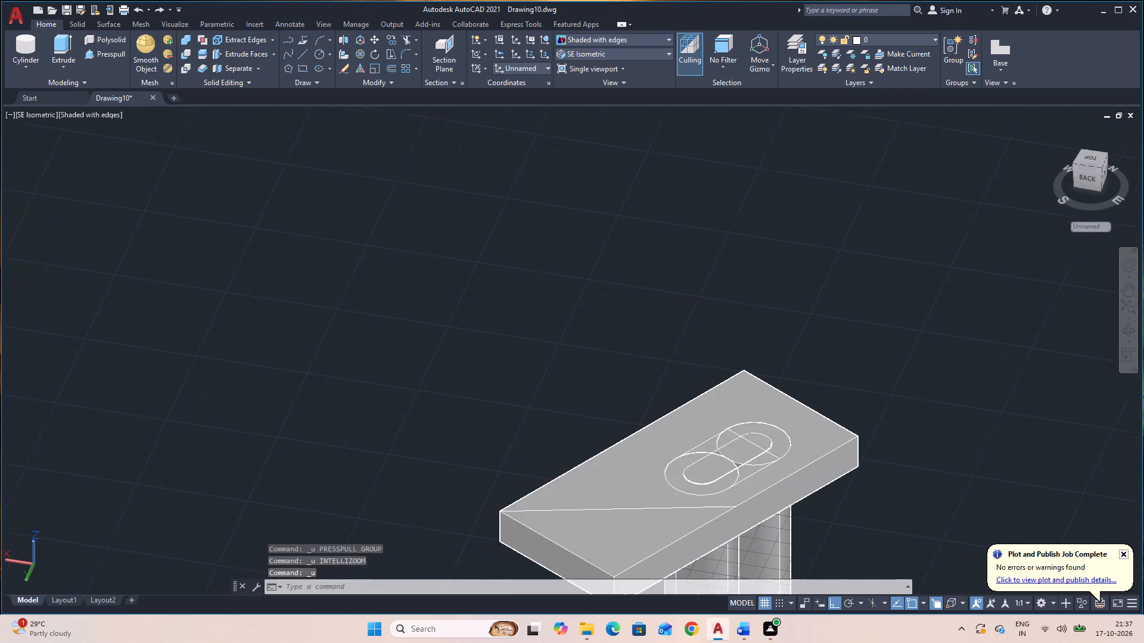
pyautogui.hotkey('ctrl', 'z')
pyautogui.hotkey('ctrl', 'z')
pyautogui.hotkey('ctrl', 'z')
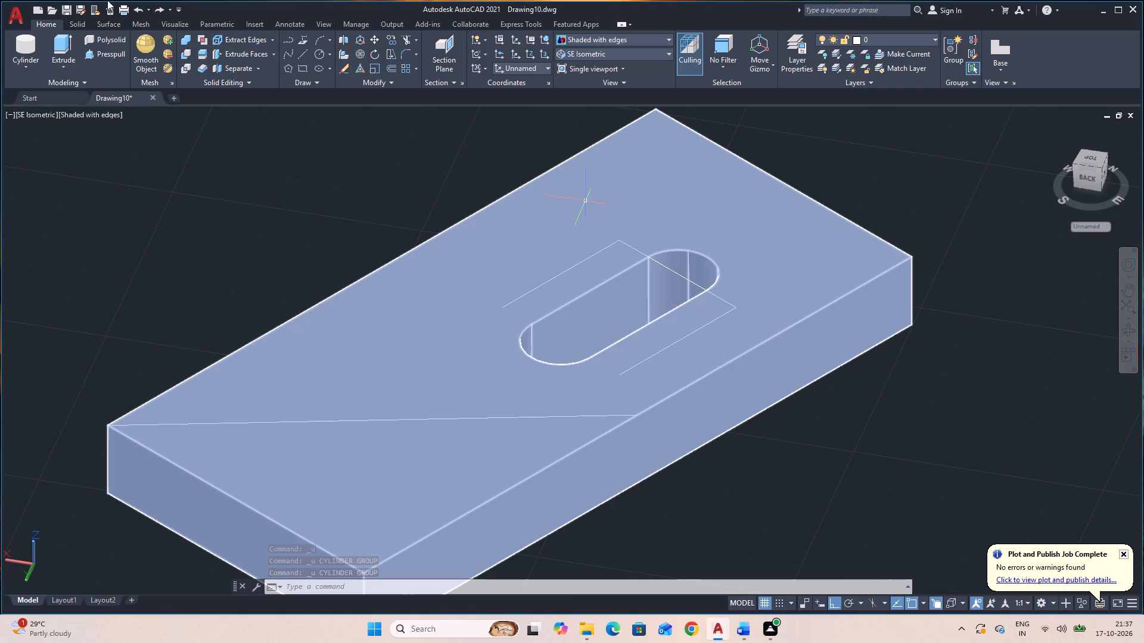
pyautogui.press('Escape')
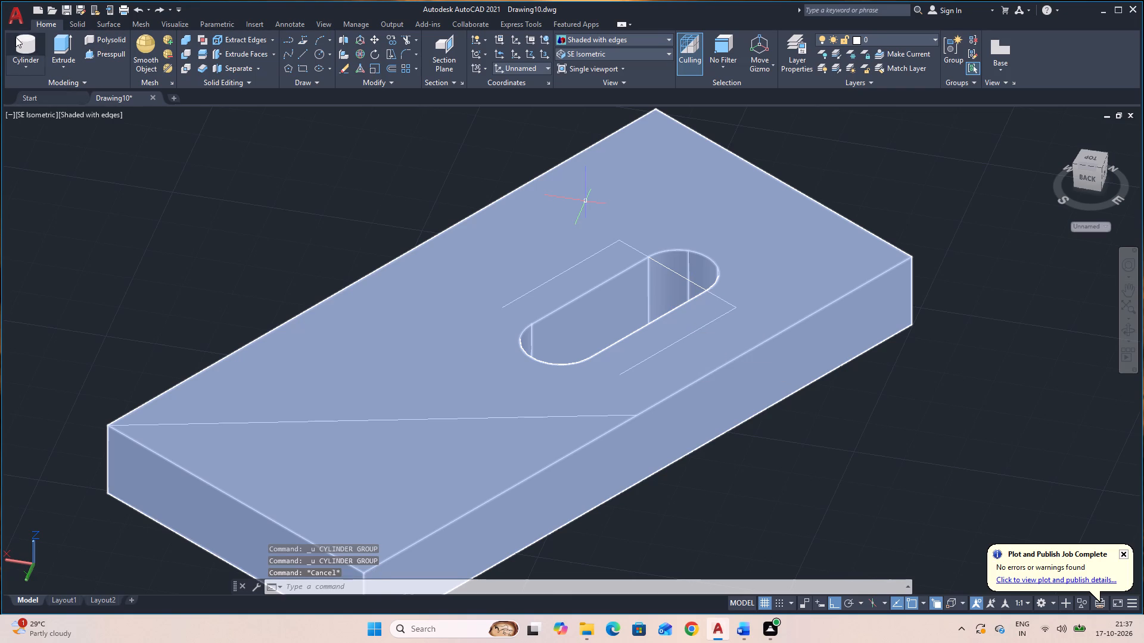
# Draw a radius 16 cylinder centred on the slot end nearer the diagonal line, rising 16 above the plate's top face.
pyautogui.click(23, 43)
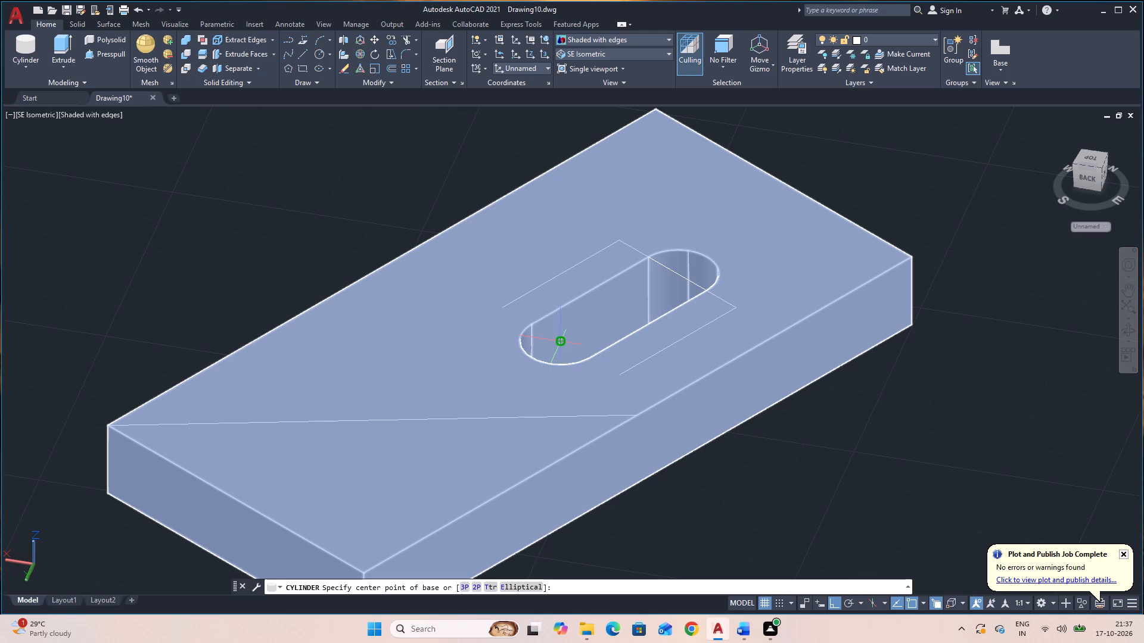
pyautogui.click(561, 344)
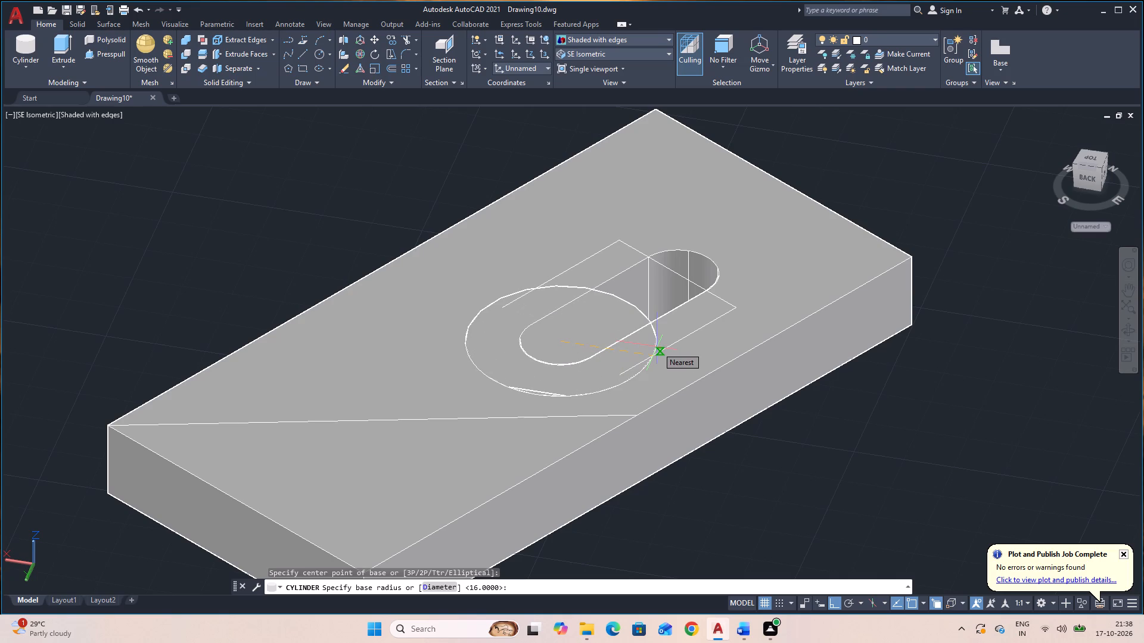
pyautogui.press('End')
pyautogui.press('Right')
pyautogui.press('Return')
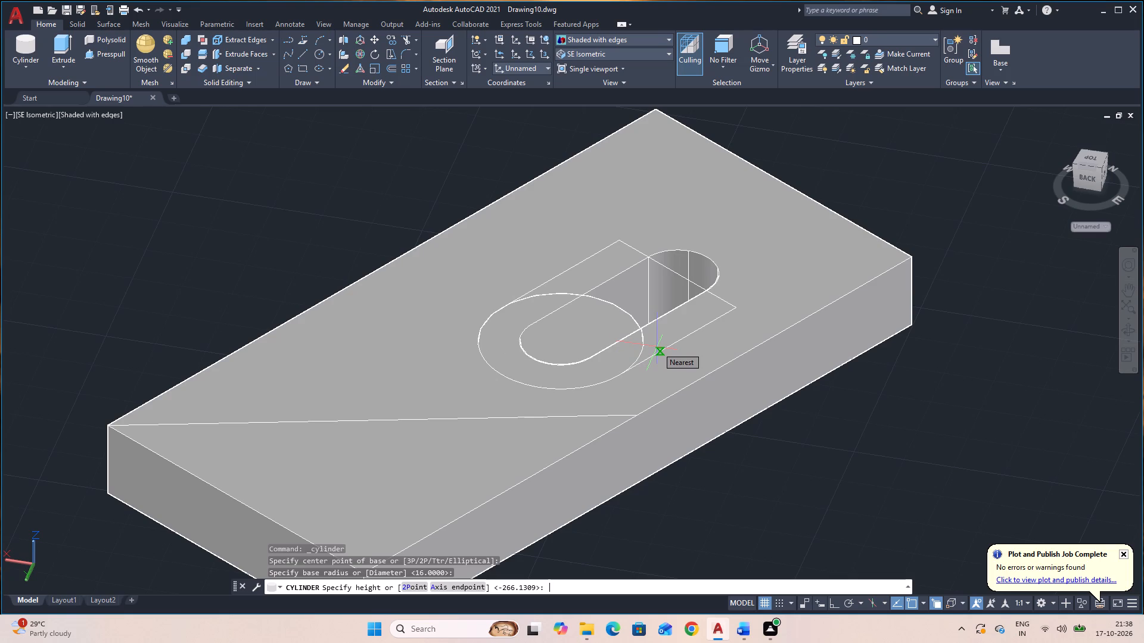
pyautogui.press('-')
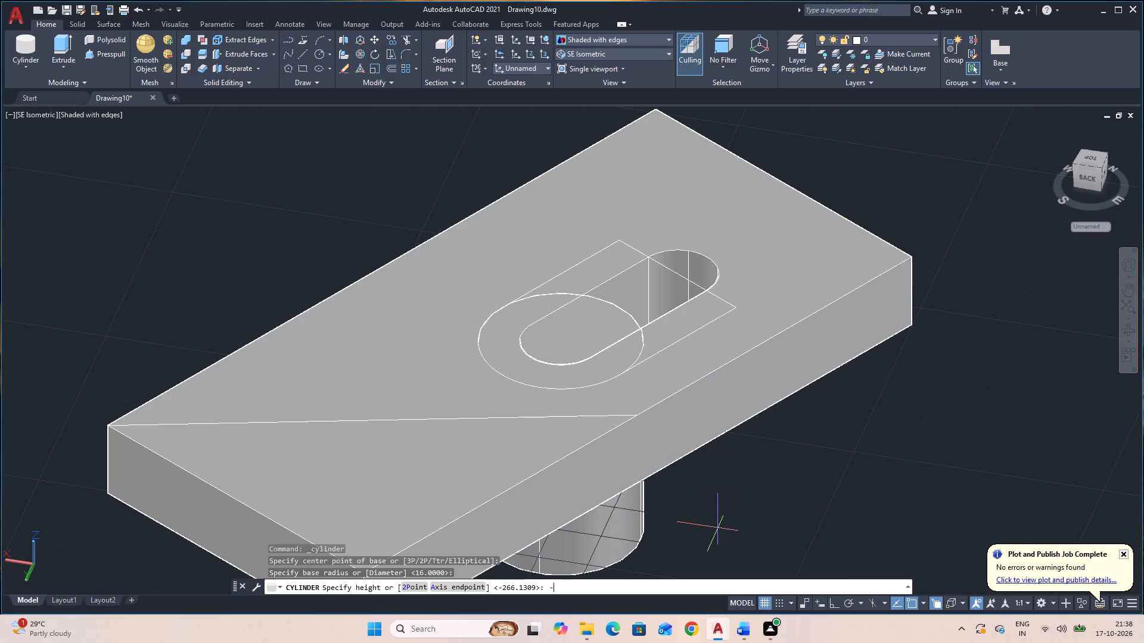
pyautogui.press('End')
pyautogui.press('Right')
pyautogui.press('Return')
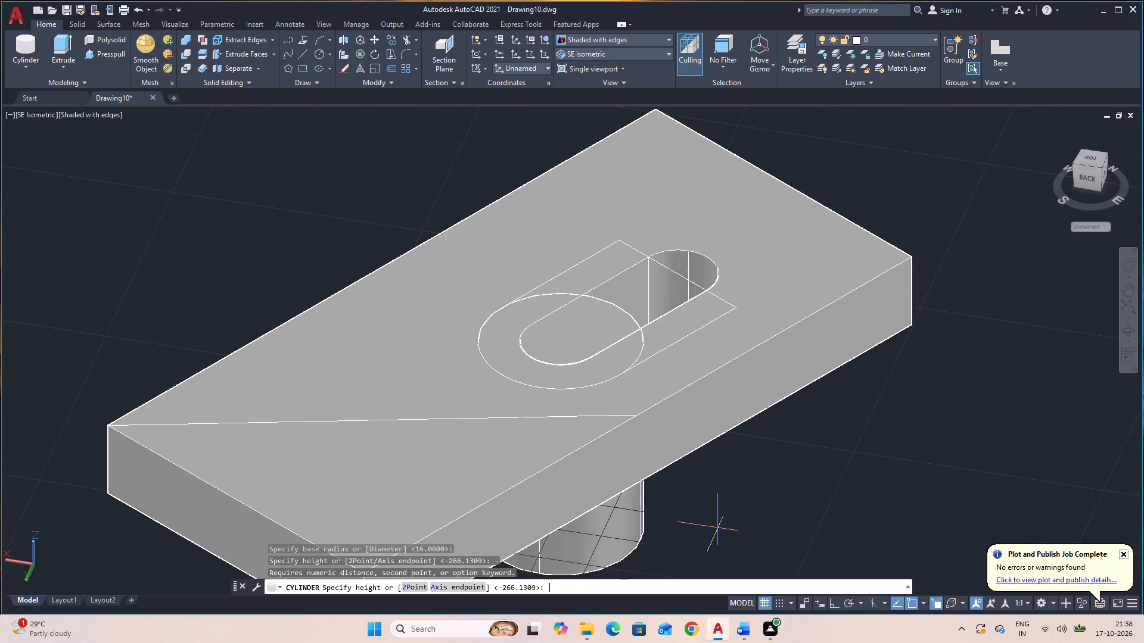
pyautogui.press('-')
pyautogui.press('End')
pyautogui.press('Right')
pyautogui.press('End')
pyautogui.press('Down')
pyautogui.press('Right')
pyautogui.press('Delete')
pyautogui.write('16')
pyautogui.press('Return')
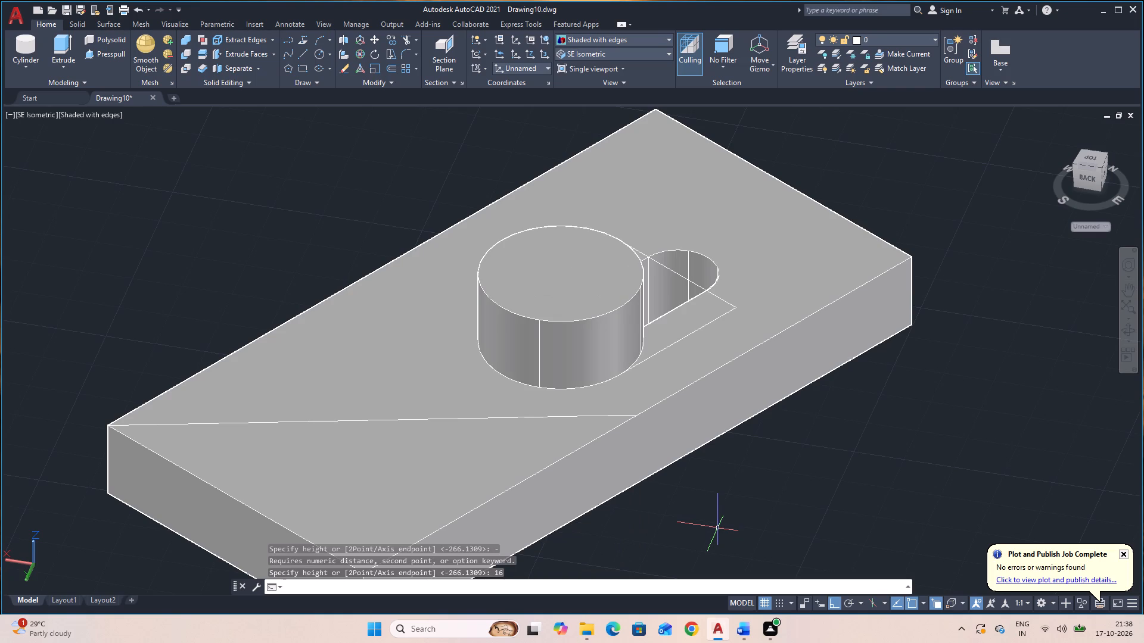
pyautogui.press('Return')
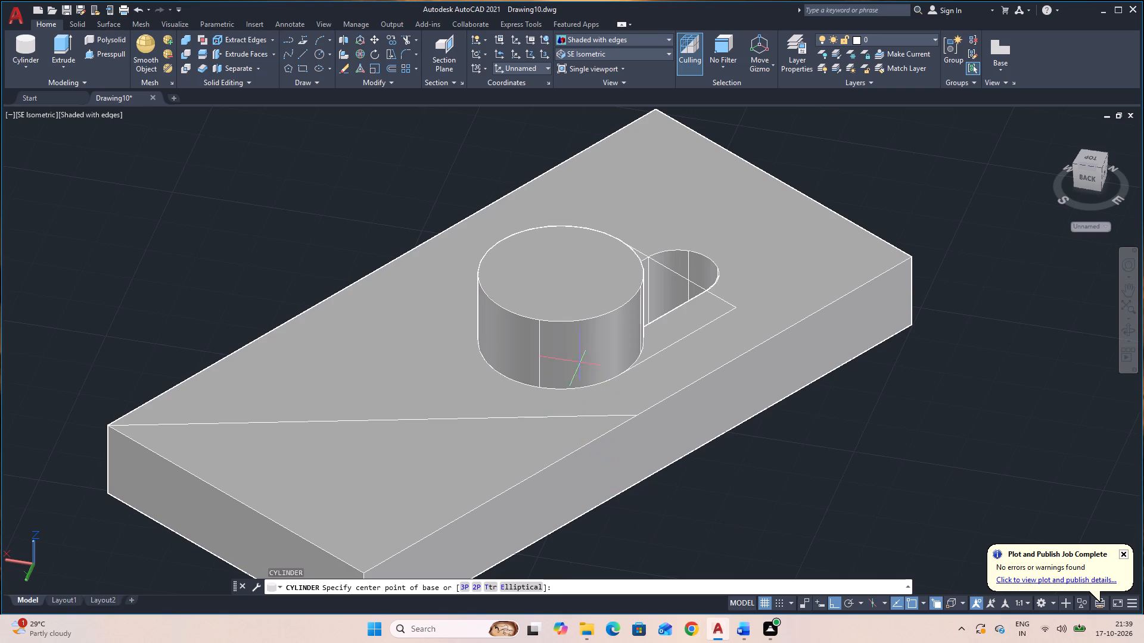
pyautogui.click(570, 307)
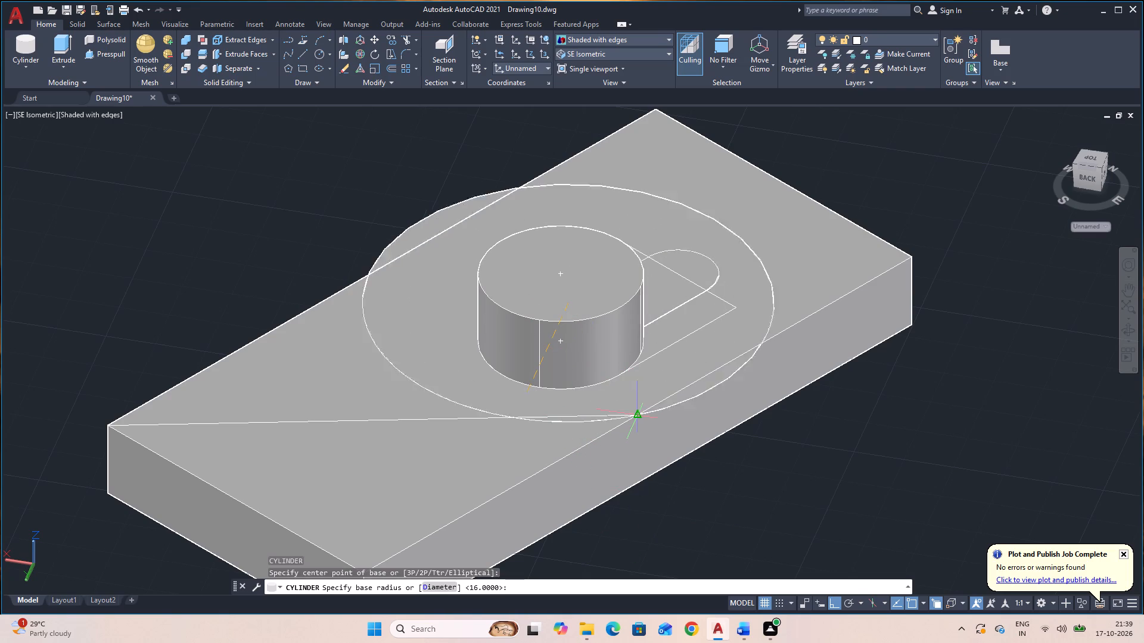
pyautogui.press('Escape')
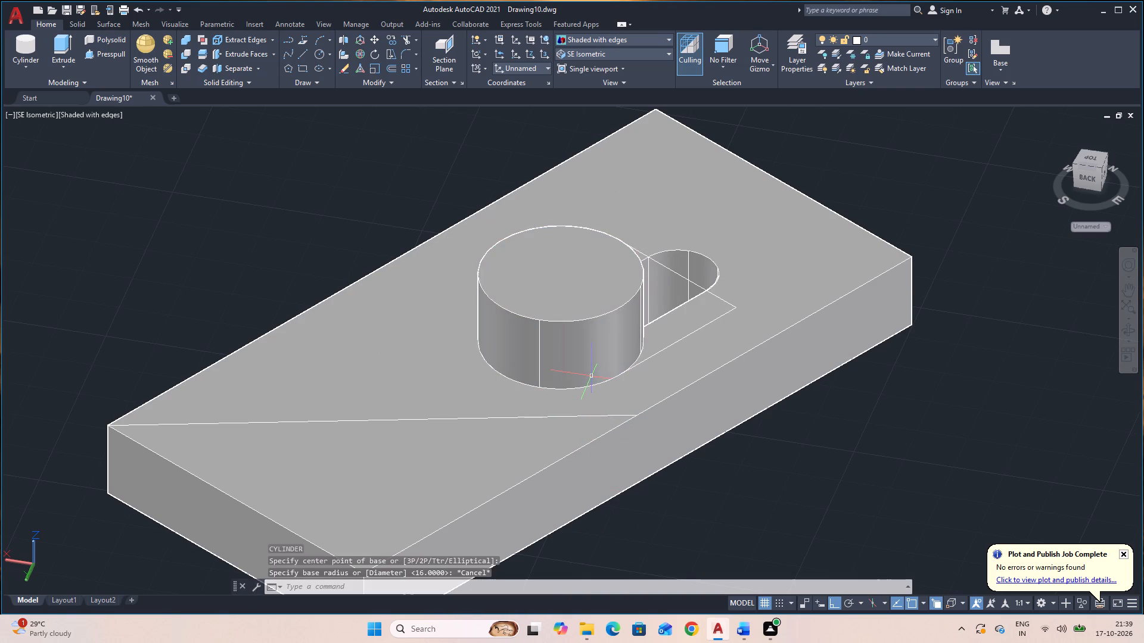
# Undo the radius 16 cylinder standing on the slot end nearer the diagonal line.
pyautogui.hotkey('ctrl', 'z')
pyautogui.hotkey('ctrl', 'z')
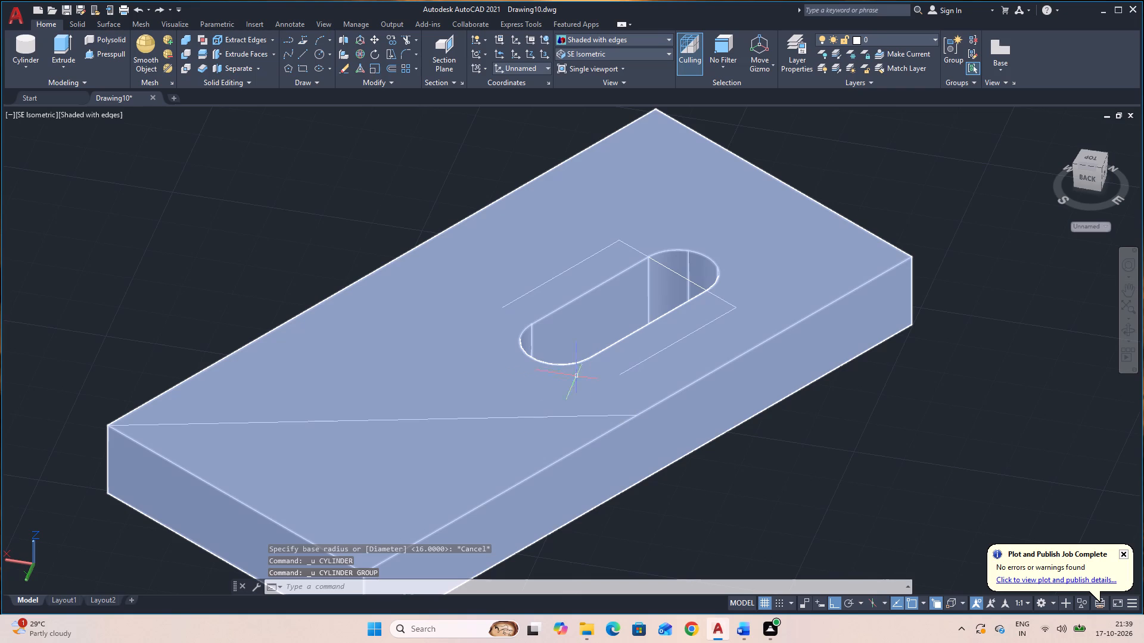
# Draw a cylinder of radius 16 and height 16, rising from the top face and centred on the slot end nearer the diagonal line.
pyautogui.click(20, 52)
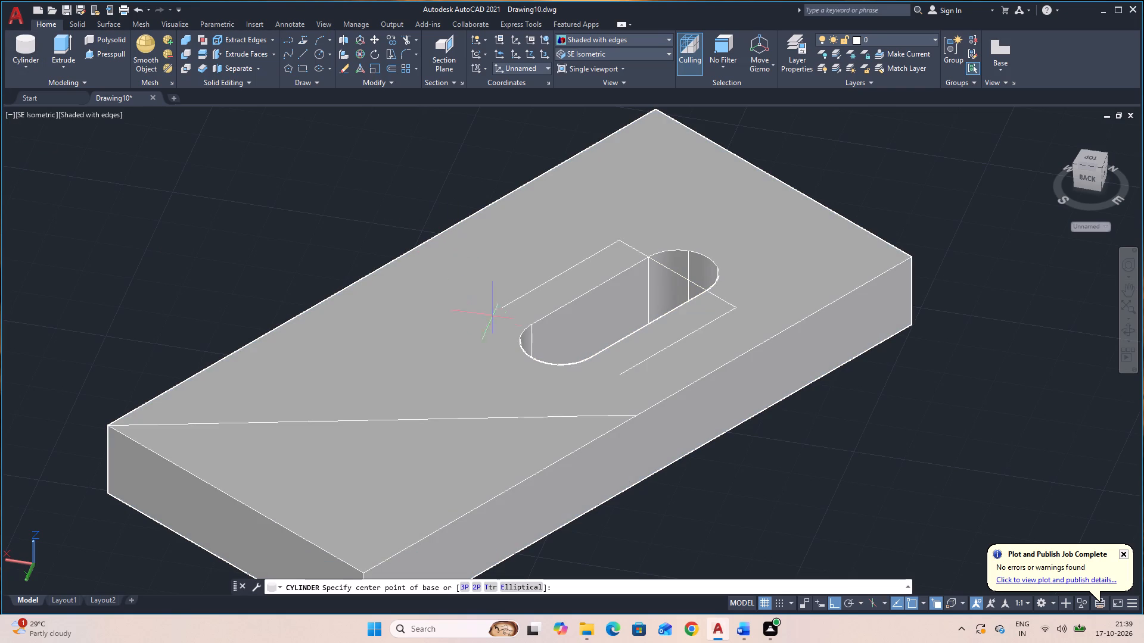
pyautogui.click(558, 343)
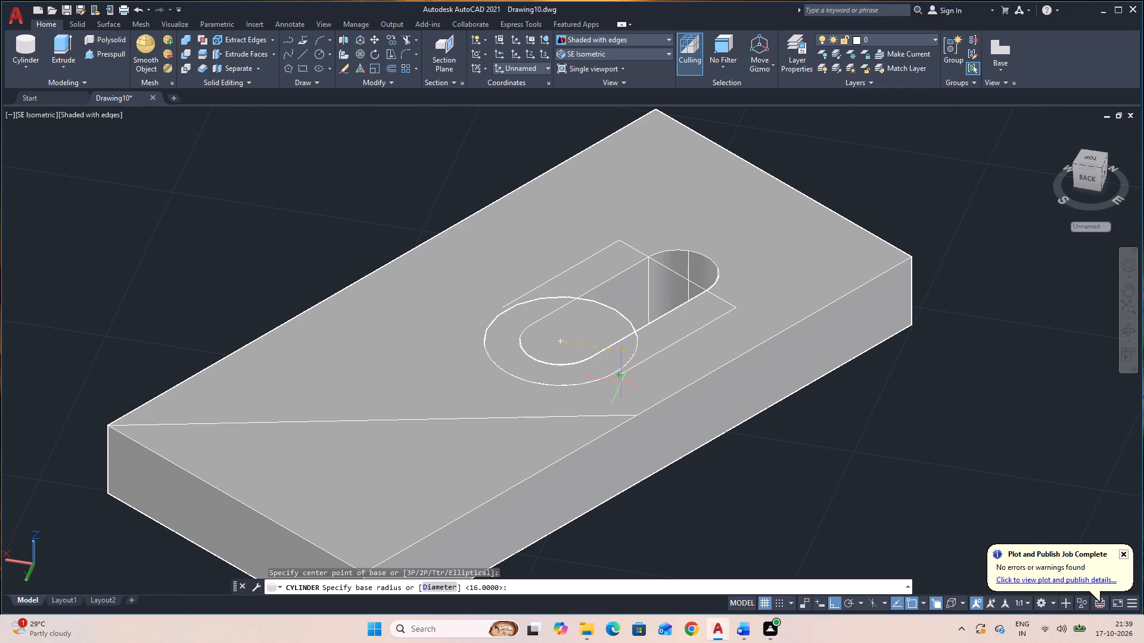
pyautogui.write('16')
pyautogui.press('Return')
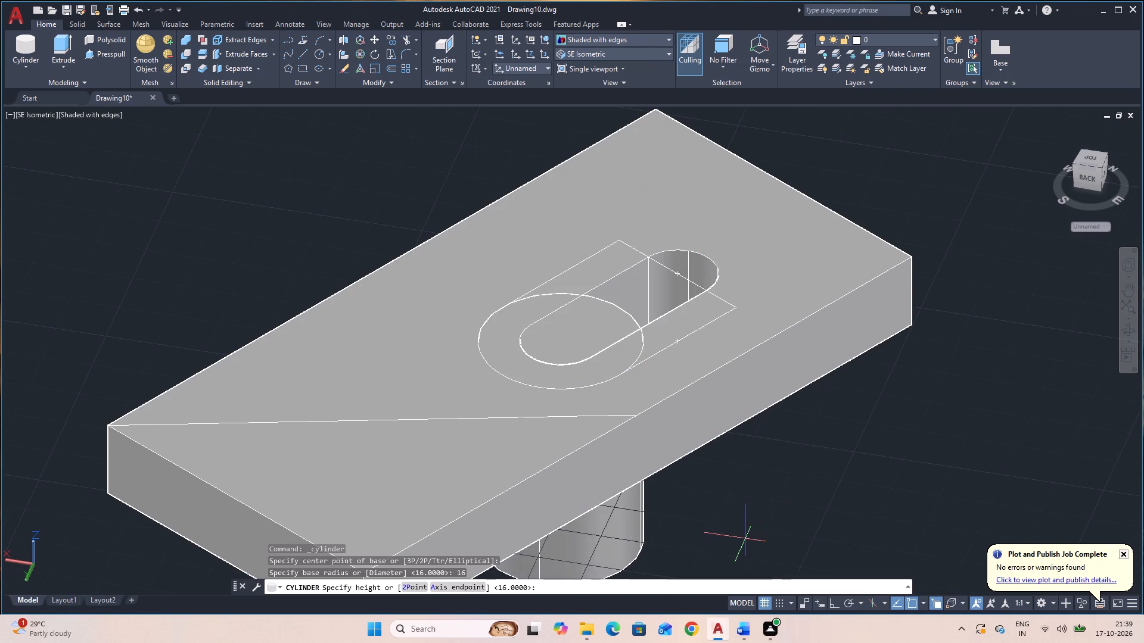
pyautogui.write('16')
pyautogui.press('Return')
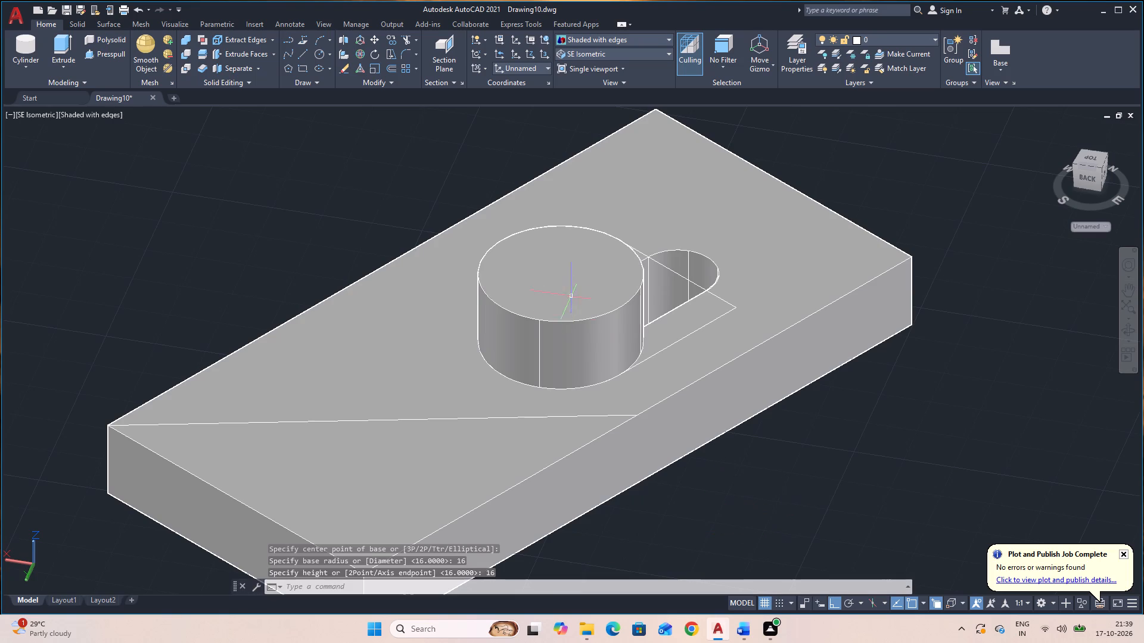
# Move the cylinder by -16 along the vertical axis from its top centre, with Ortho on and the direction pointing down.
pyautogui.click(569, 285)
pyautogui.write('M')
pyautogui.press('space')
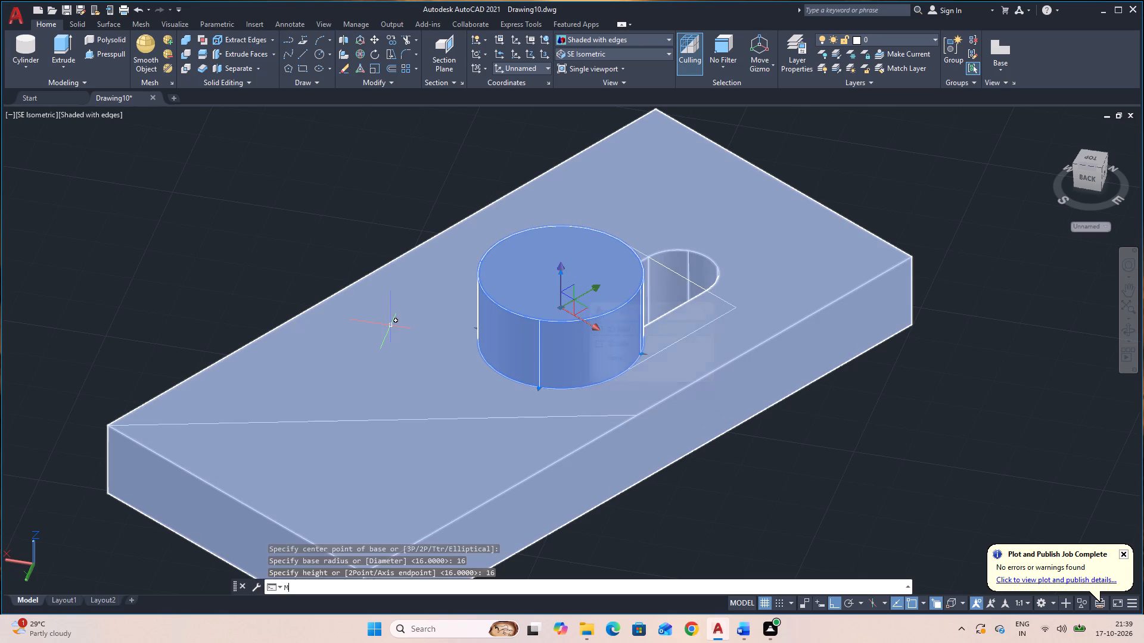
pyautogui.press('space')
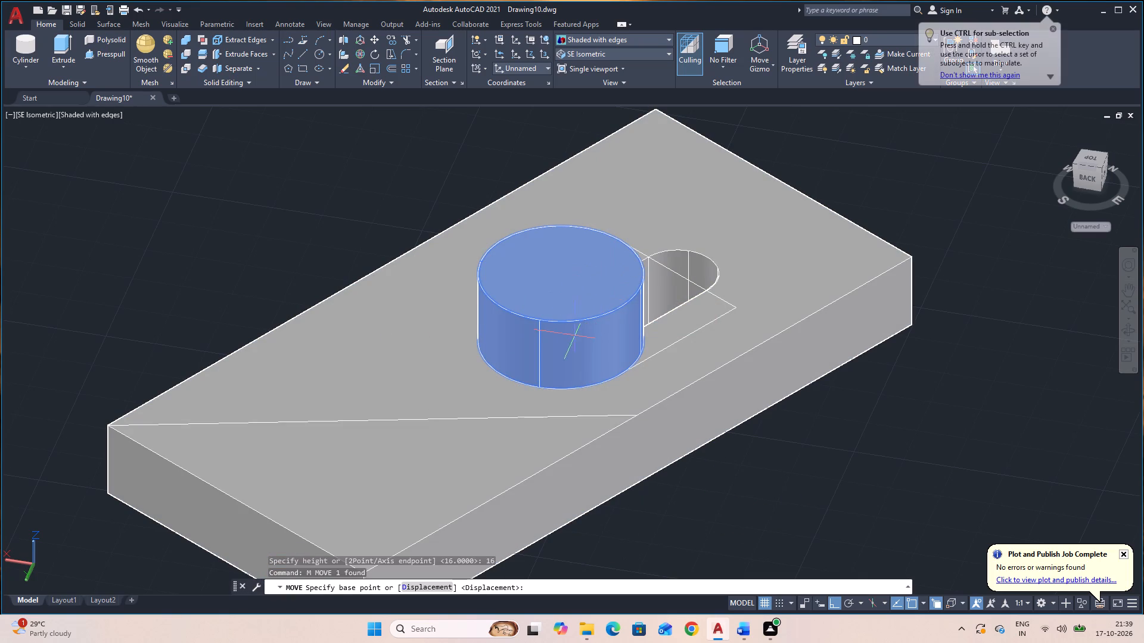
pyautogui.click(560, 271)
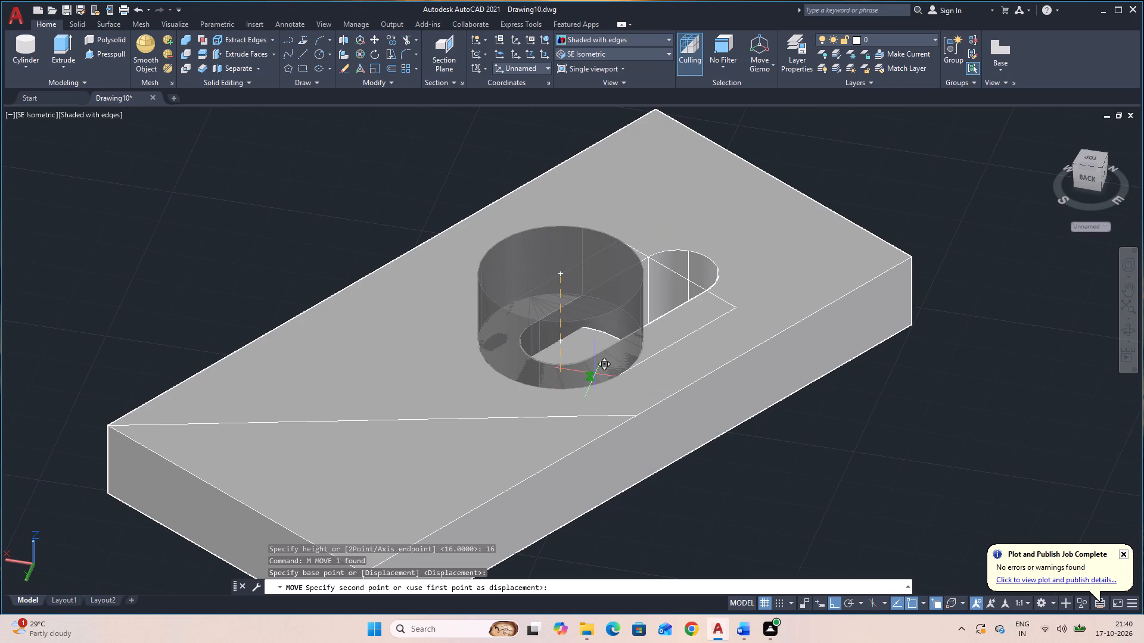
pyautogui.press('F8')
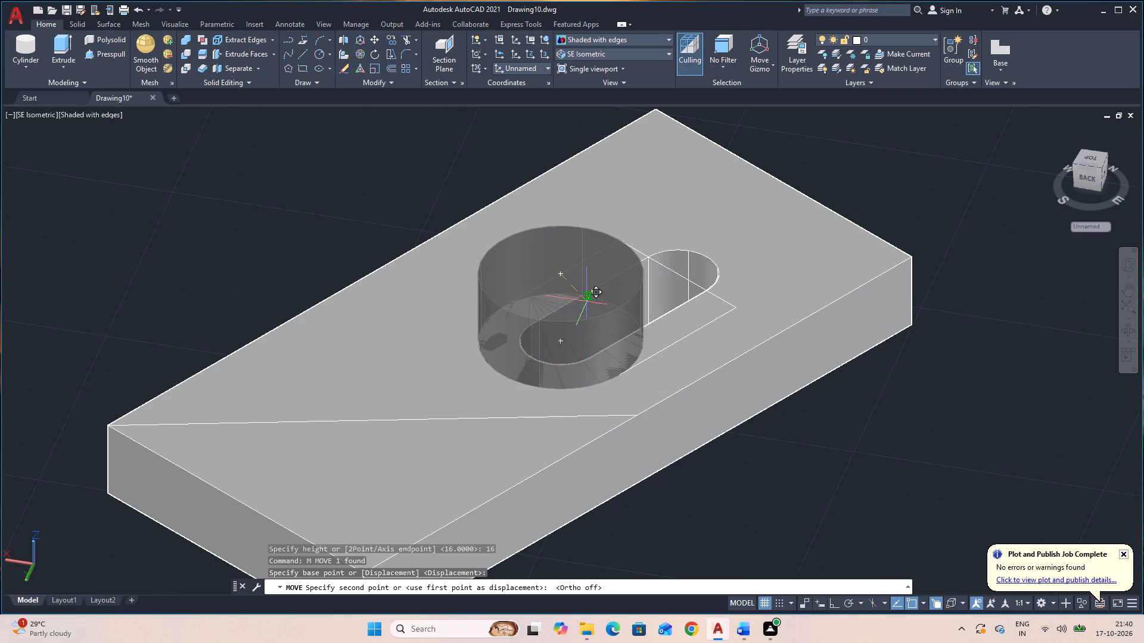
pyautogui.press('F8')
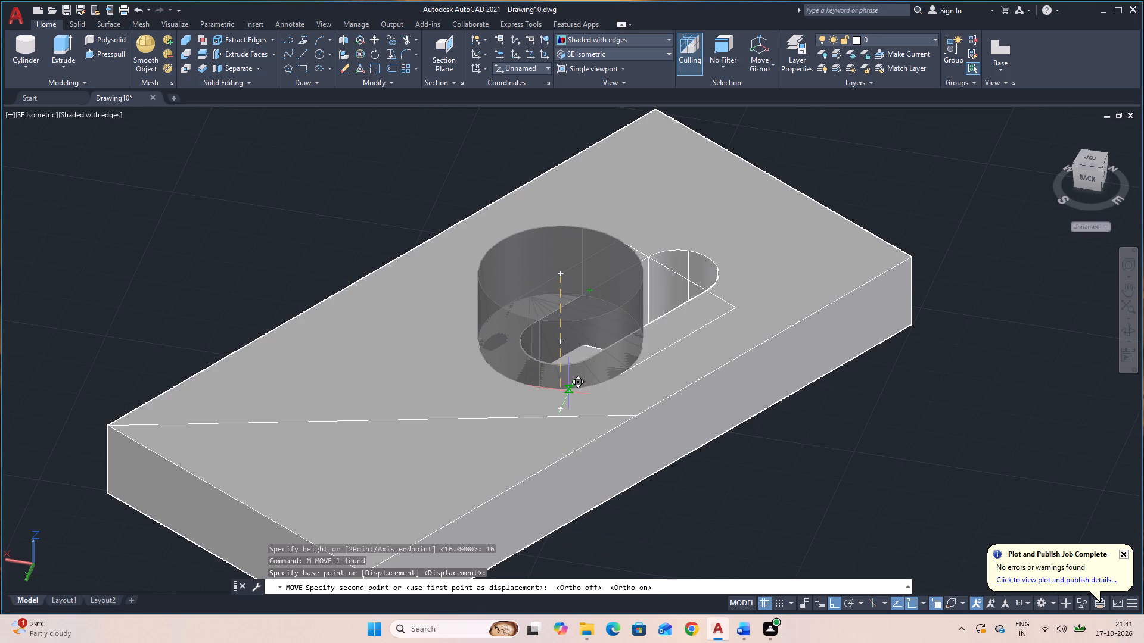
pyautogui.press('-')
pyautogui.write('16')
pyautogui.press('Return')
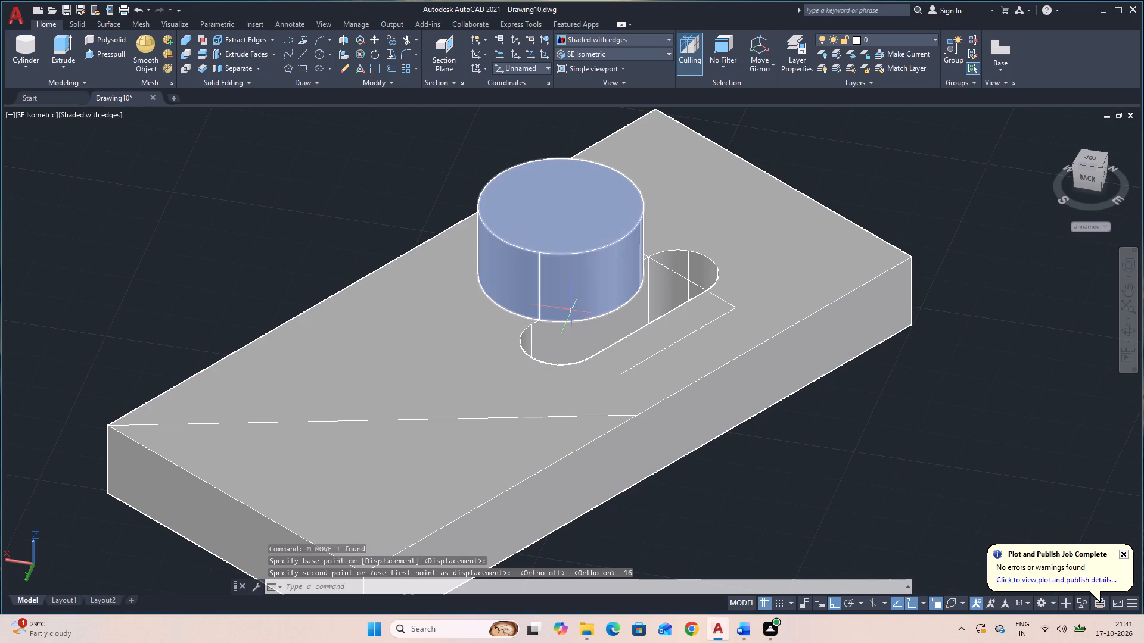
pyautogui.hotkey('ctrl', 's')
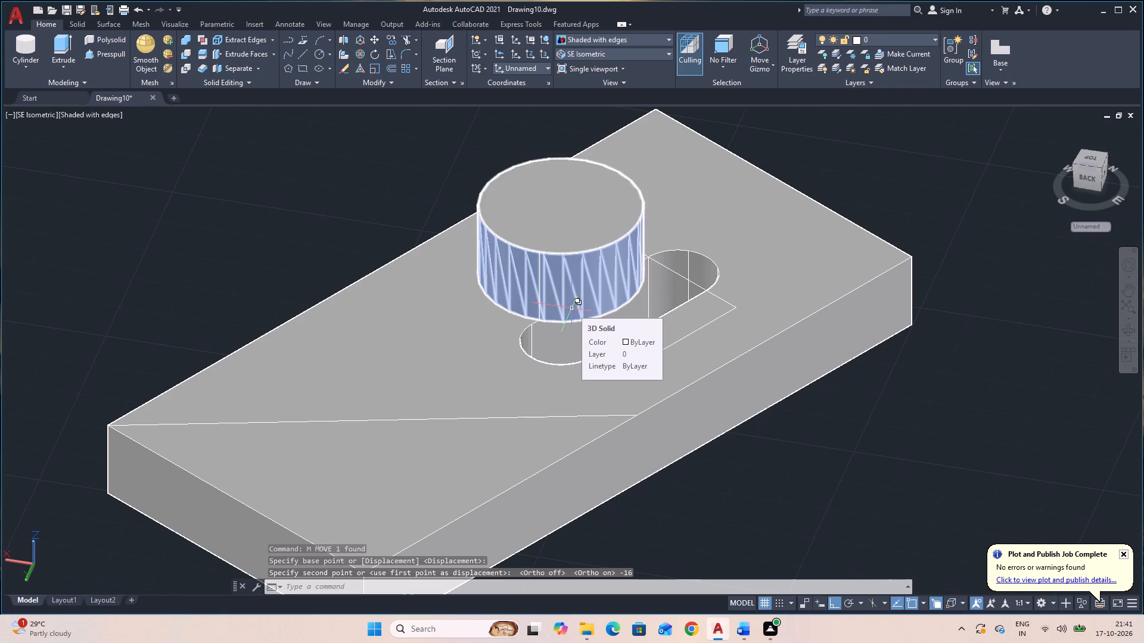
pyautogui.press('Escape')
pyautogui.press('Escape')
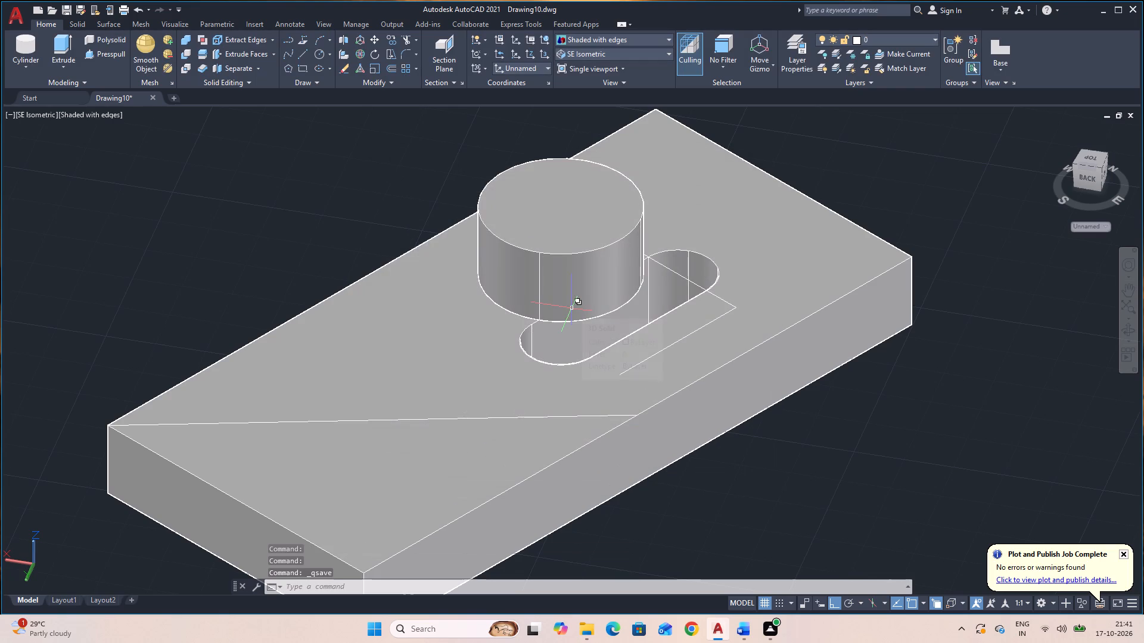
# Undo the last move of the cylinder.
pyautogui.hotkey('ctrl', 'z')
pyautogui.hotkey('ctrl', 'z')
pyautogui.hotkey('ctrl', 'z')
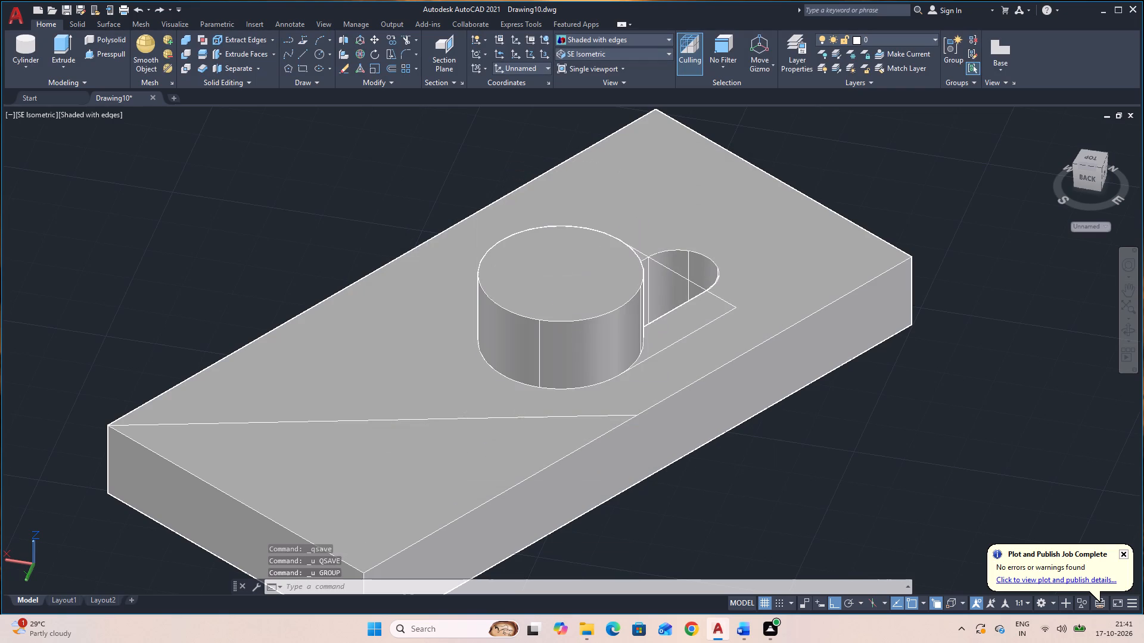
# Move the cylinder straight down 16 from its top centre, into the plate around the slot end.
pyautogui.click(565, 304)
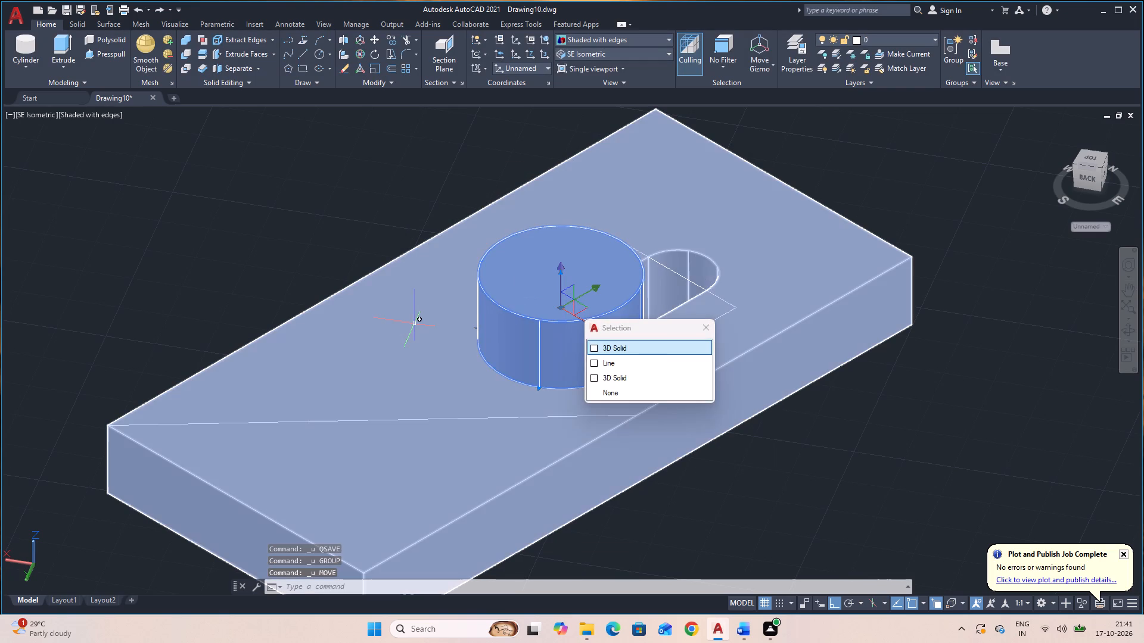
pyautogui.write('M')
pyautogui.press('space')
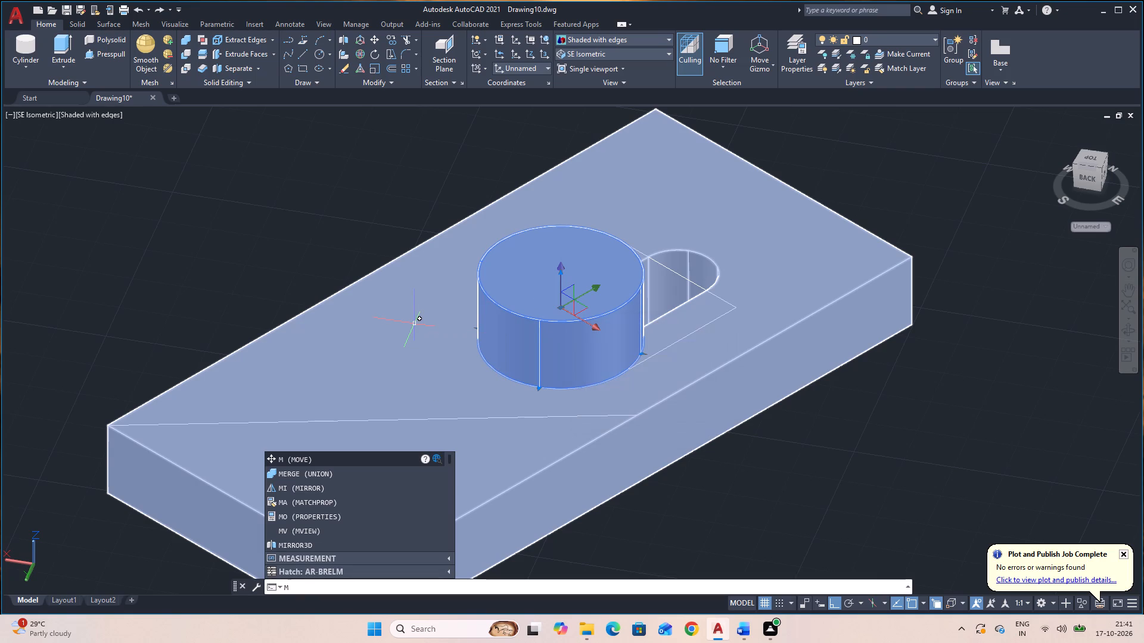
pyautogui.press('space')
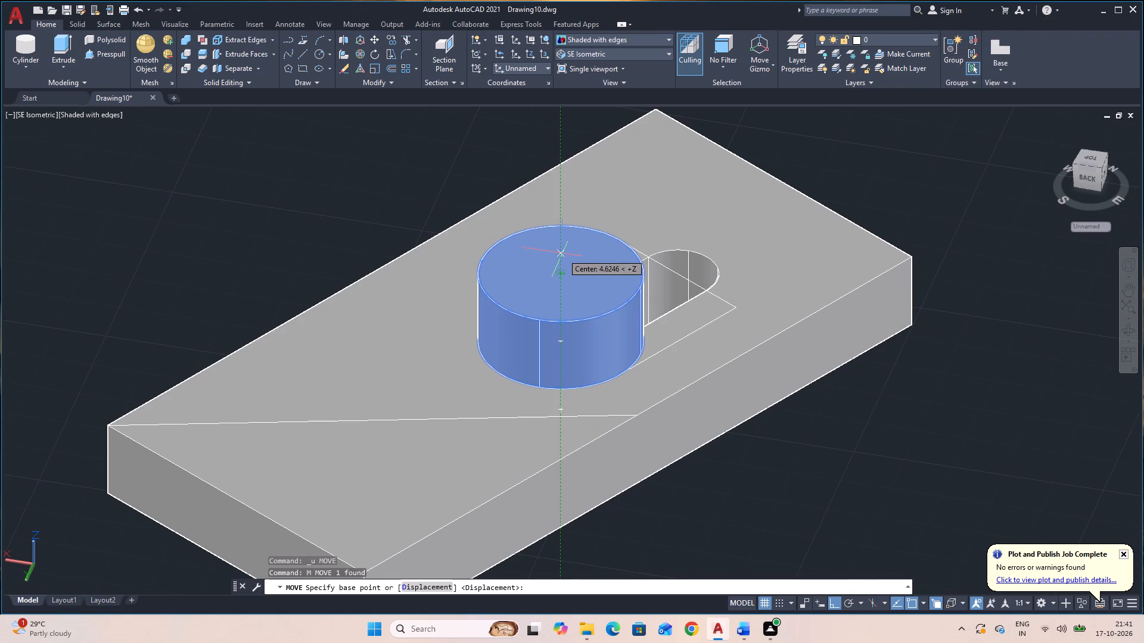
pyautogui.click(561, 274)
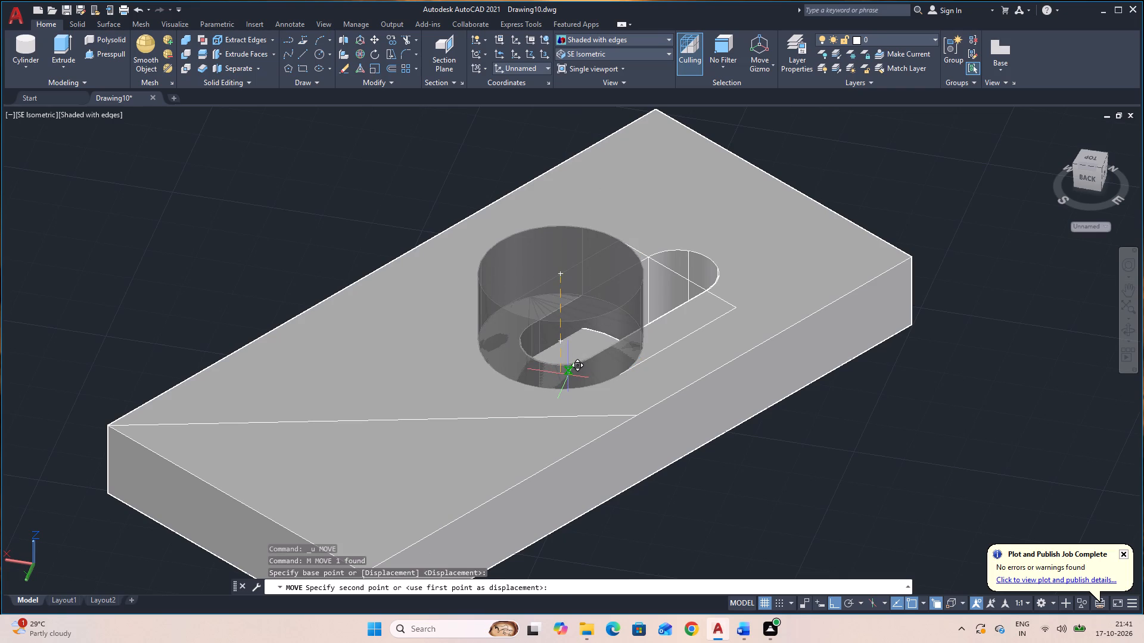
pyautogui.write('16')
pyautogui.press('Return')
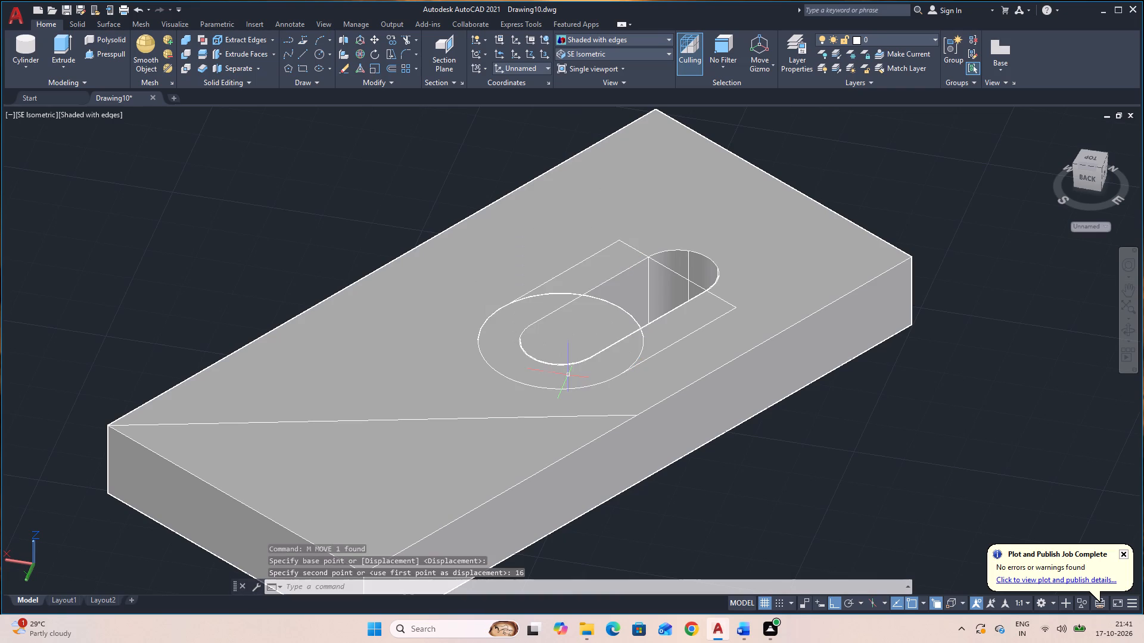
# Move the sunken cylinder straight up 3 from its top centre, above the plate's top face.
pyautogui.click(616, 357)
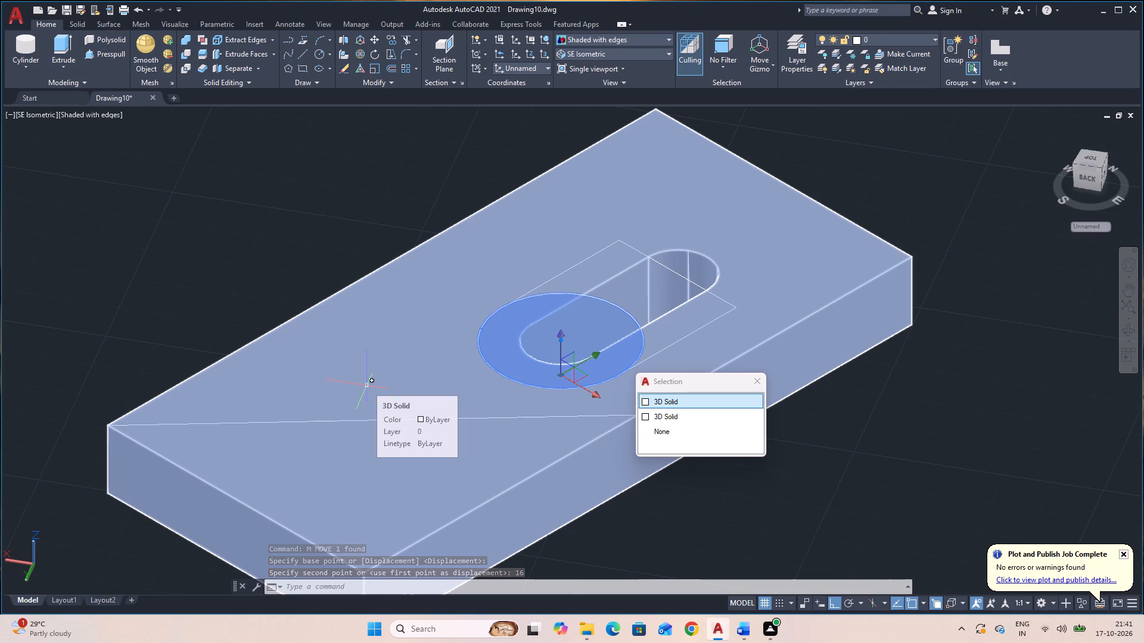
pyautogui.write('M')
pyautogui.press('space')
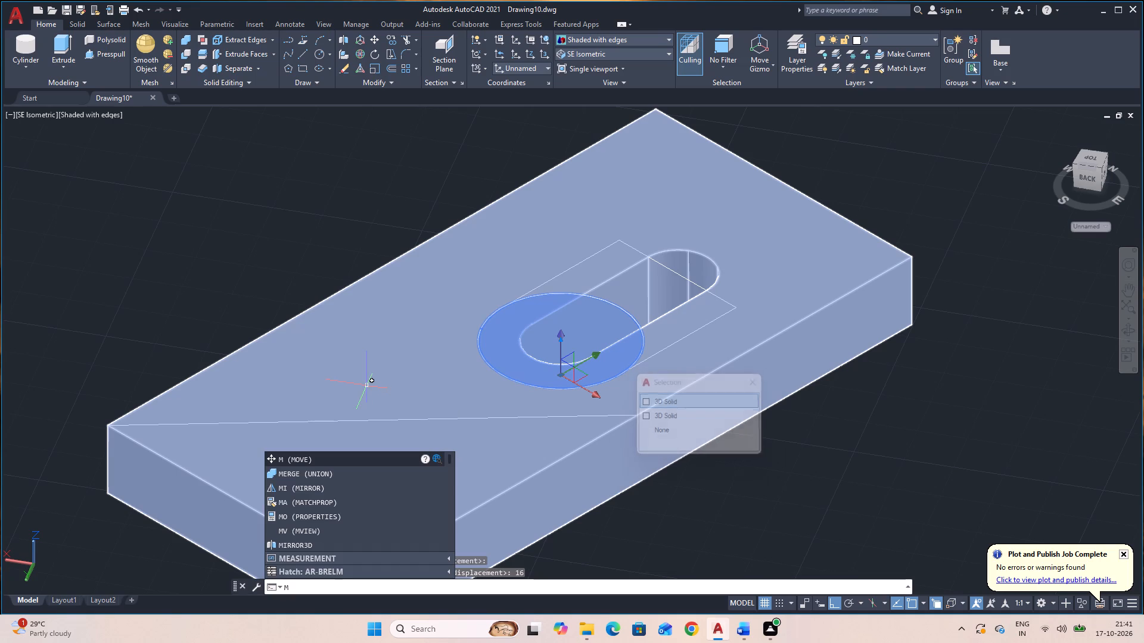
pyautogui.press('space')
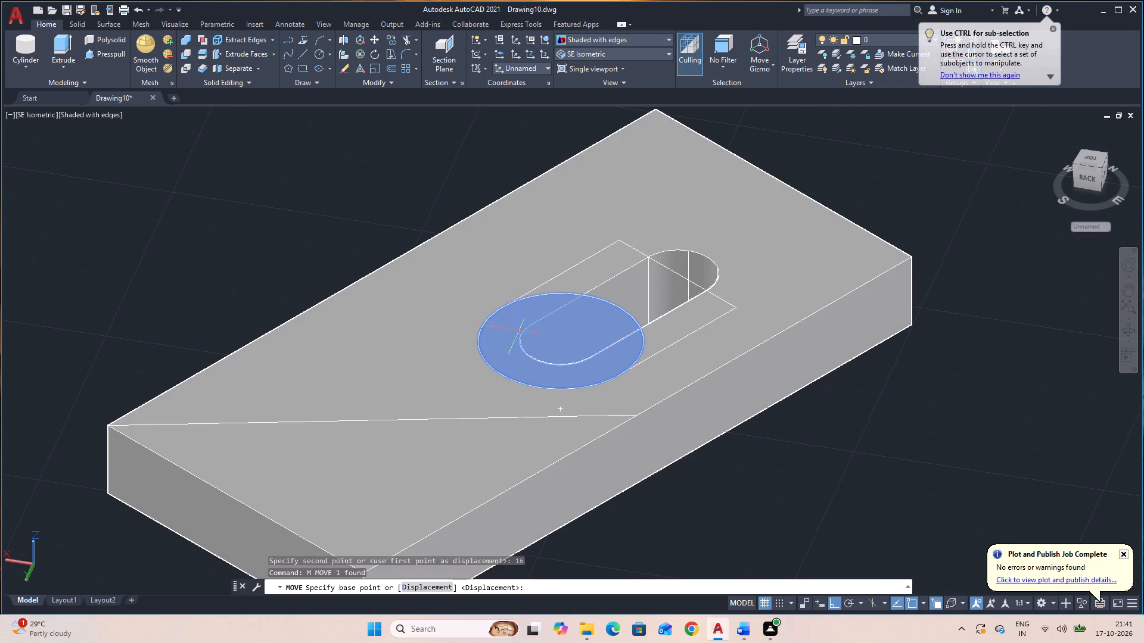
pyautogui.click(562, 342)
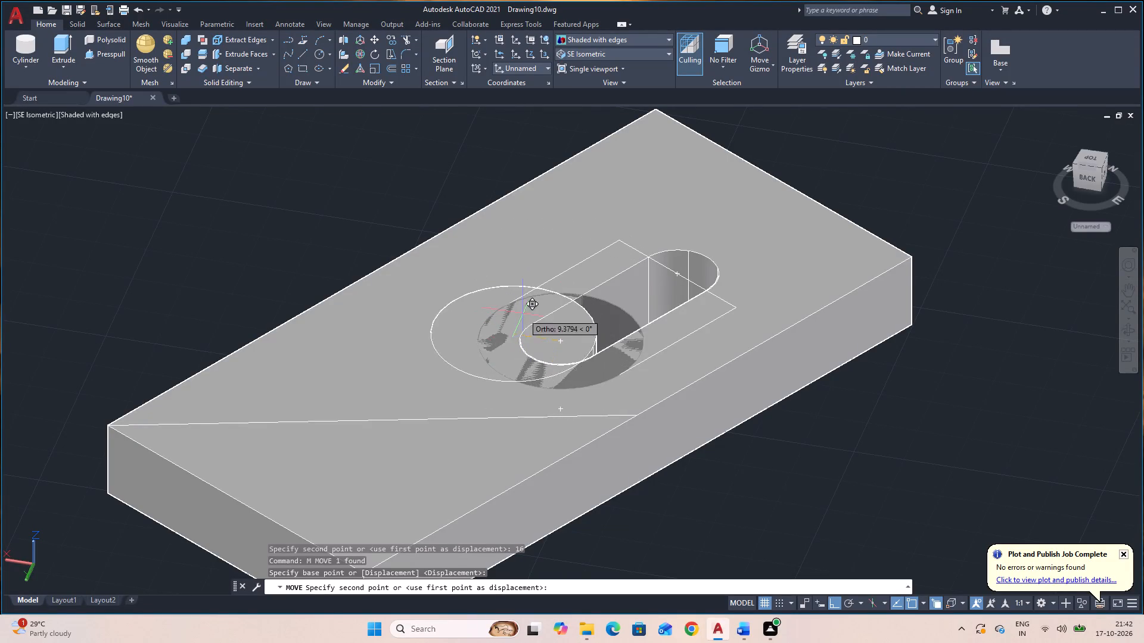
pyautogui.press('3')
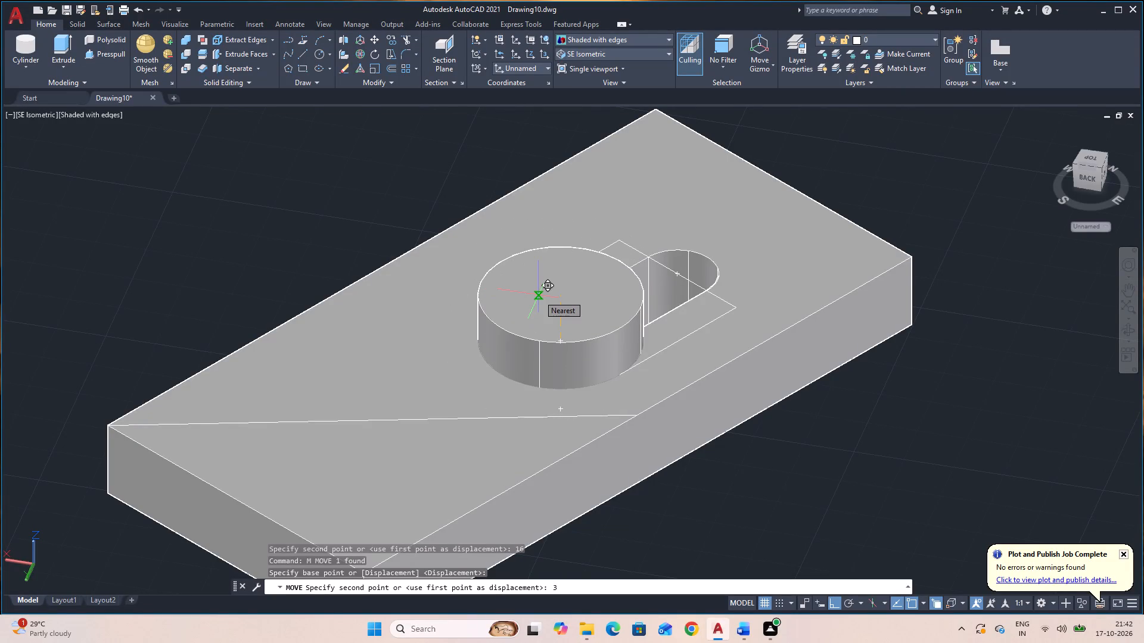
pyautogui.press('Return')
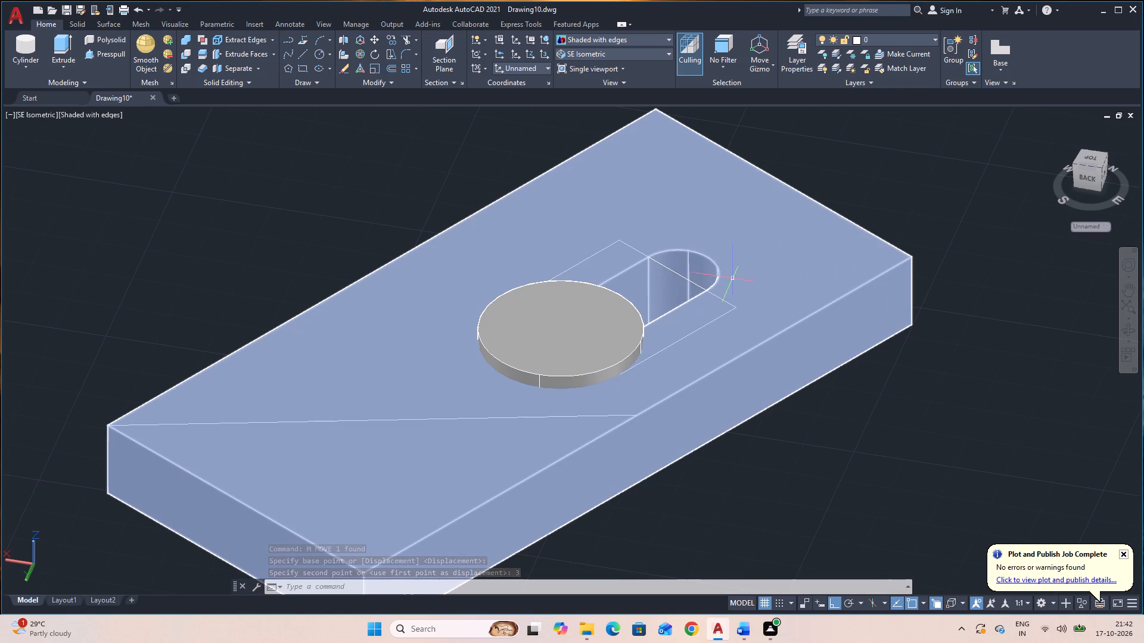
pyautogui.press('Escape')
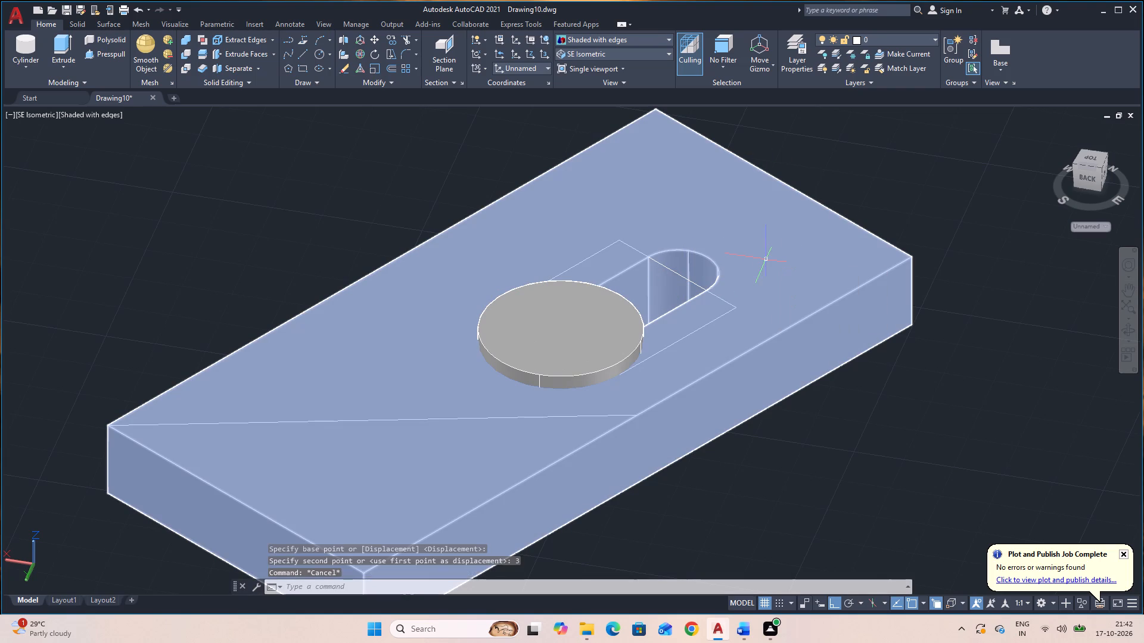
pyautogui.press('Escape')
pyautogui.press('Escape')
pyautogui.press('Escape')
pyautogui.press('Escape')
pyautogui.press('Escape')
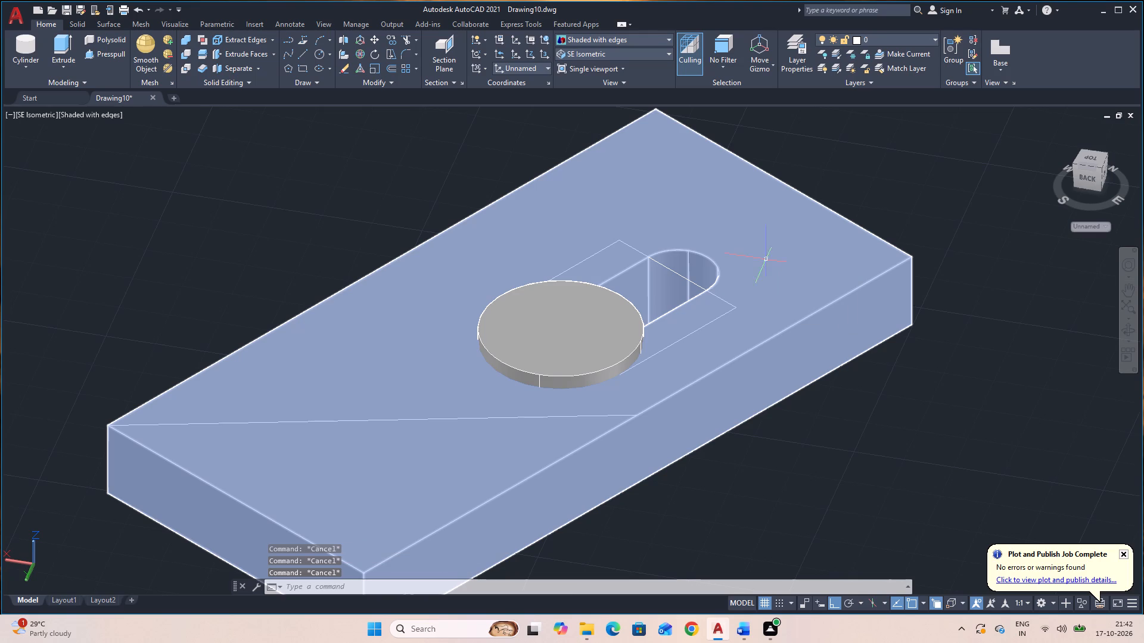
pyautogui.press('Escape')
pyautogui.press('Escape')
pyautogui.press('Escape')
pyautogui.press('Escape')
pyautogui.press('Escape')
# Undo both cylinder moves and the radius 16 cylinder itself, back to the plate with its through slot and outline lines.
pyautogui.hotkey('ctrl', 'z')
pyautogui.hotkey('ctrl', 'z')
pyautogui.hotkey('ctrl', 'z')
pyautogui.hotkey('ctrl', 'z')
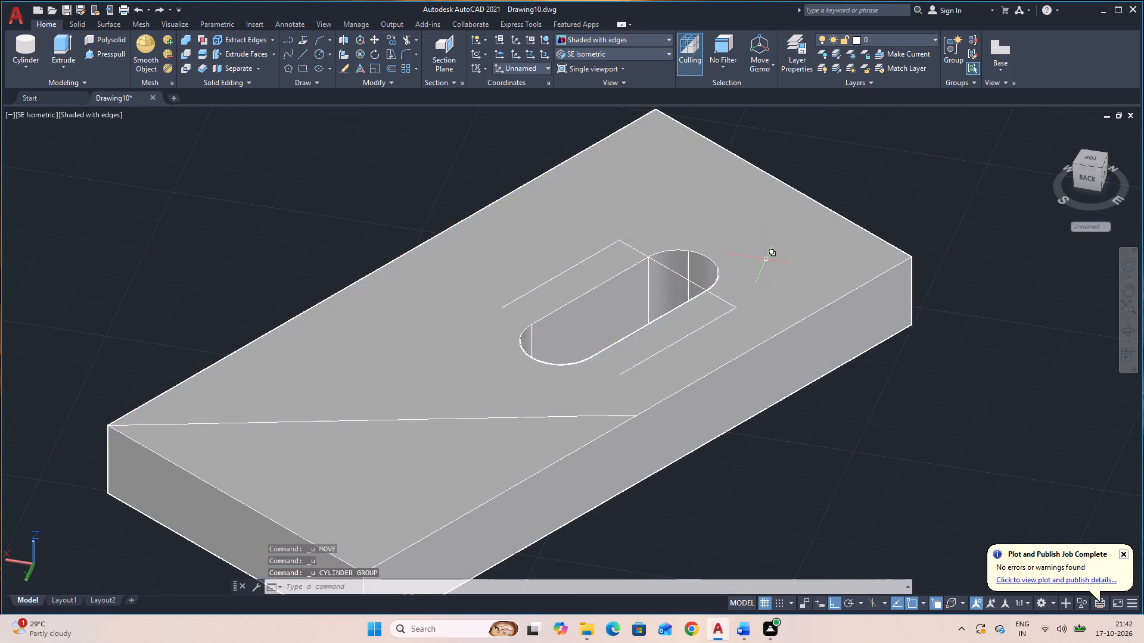
# Undo the union, separating the plate from the two C-shaped radius 16 solids around the slot ends.
pyautogui.hotkey('ctrl', 'z')
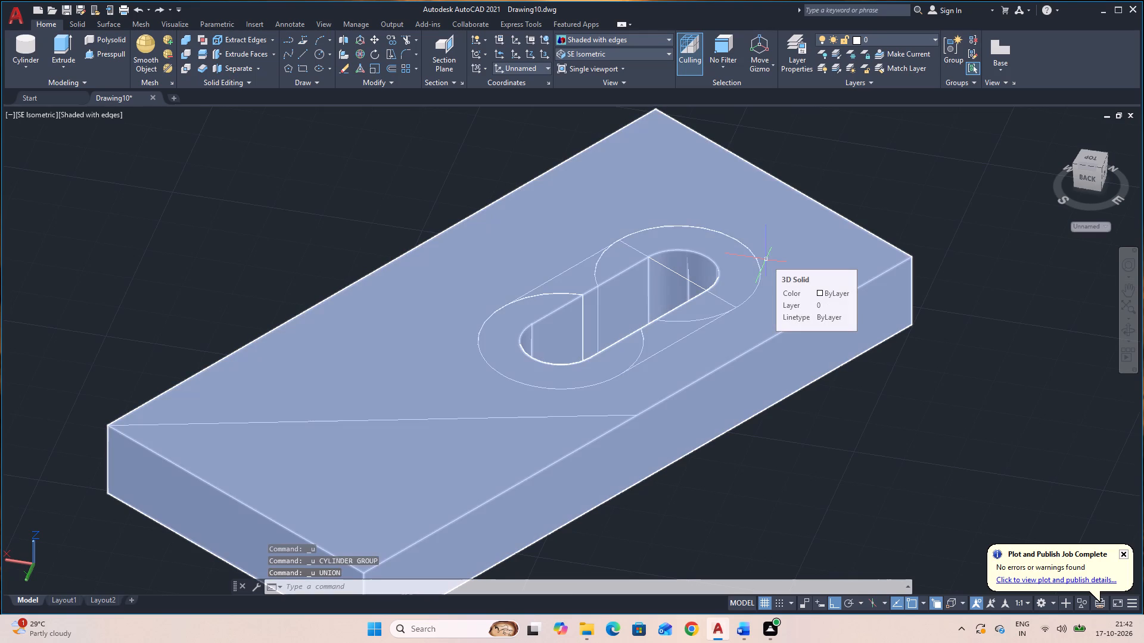
pyautogui.press('Escape')
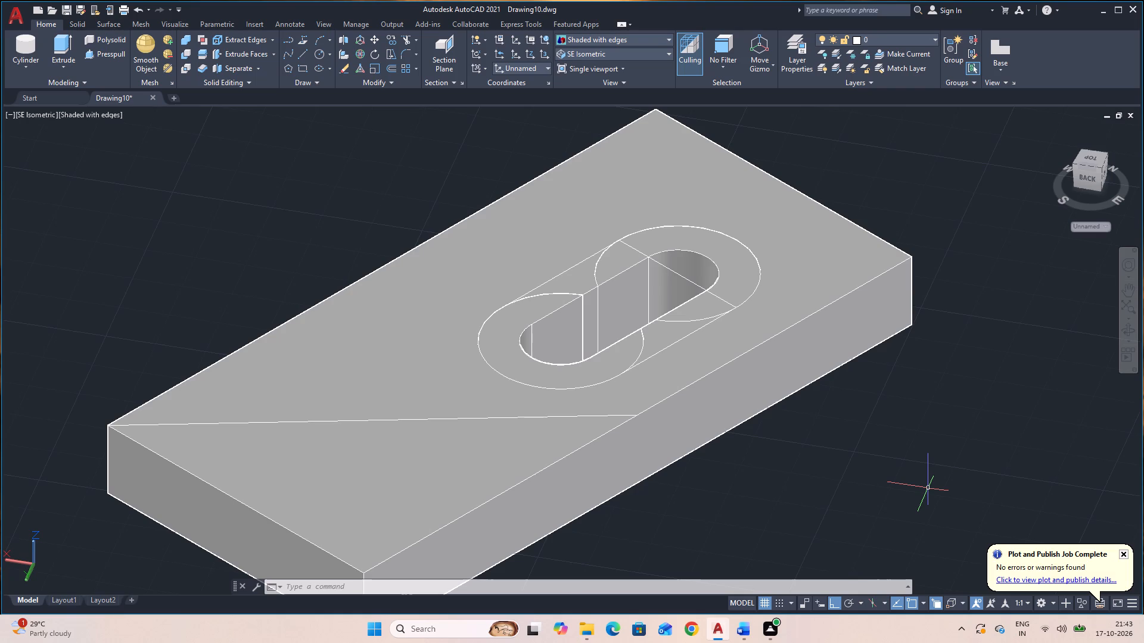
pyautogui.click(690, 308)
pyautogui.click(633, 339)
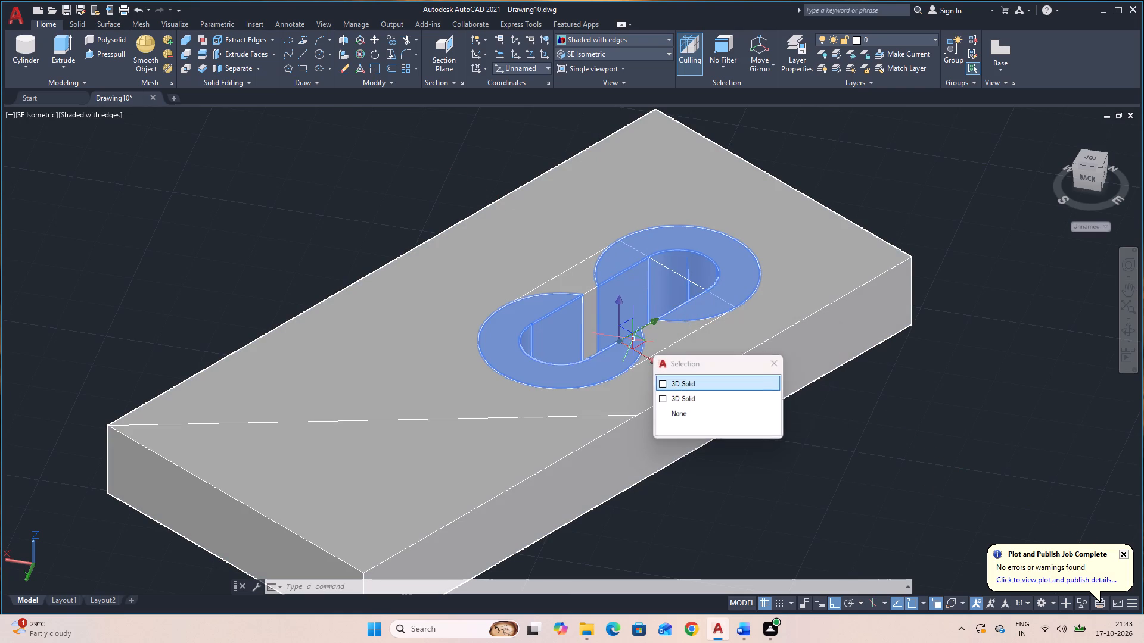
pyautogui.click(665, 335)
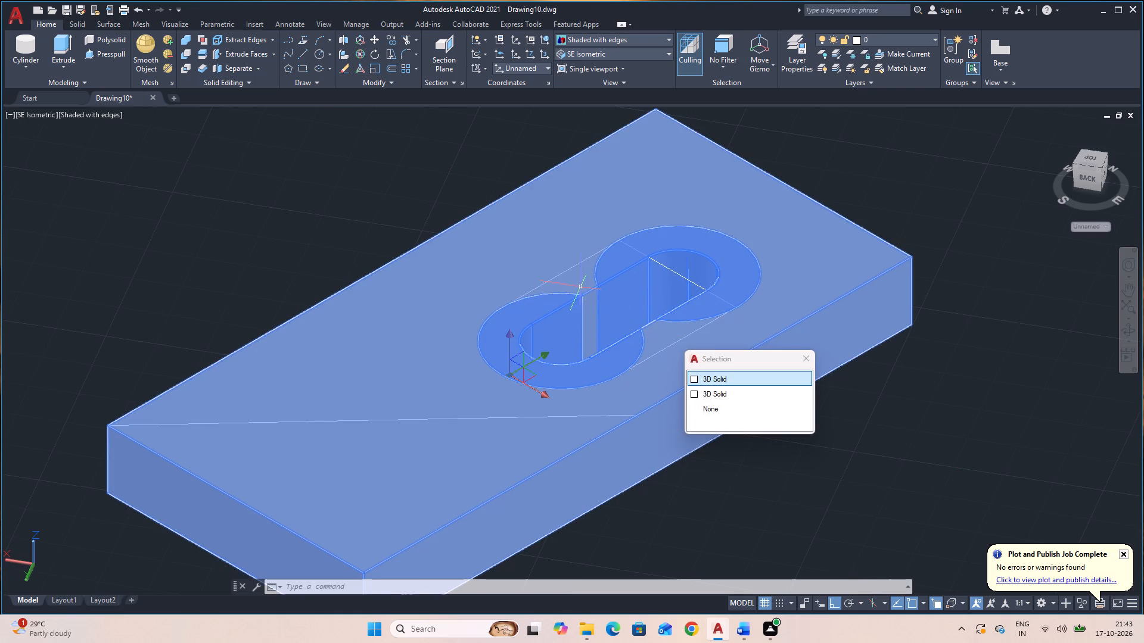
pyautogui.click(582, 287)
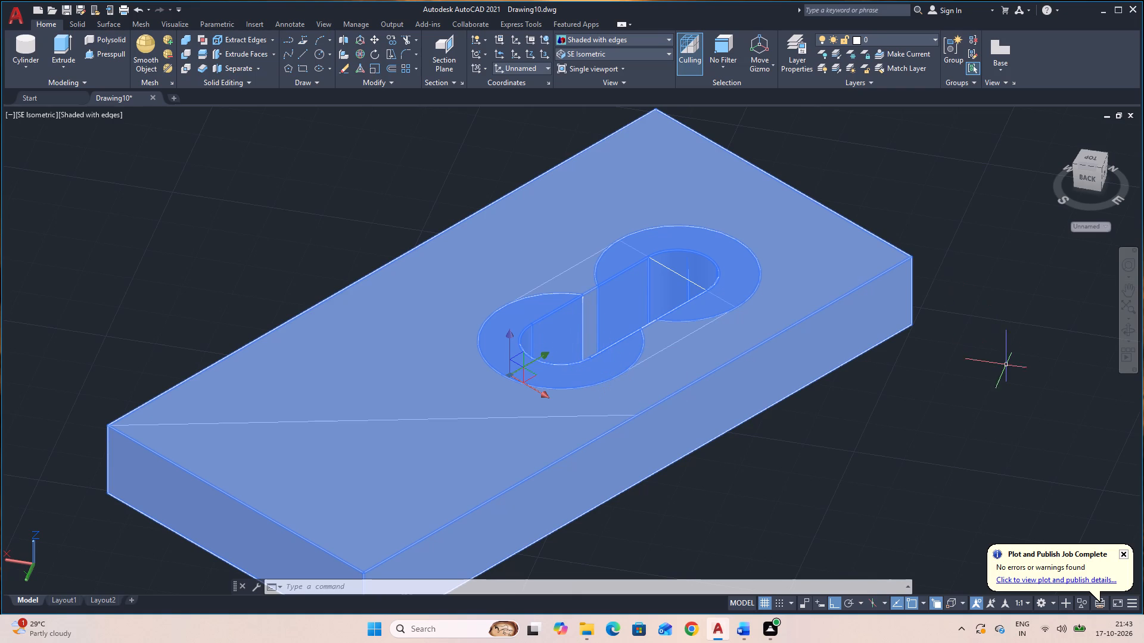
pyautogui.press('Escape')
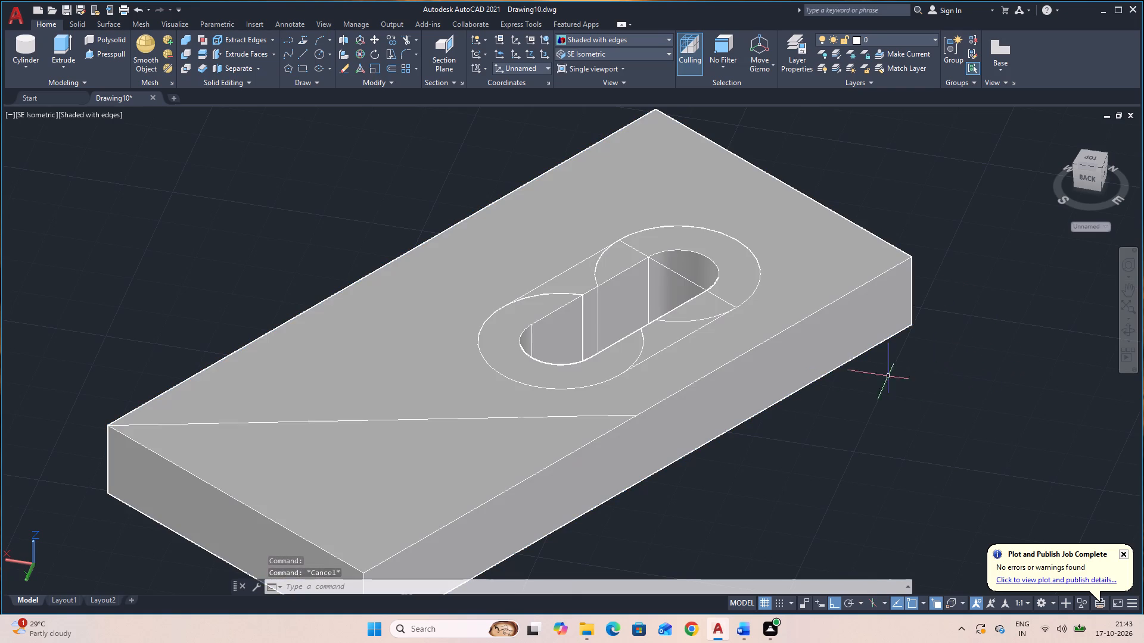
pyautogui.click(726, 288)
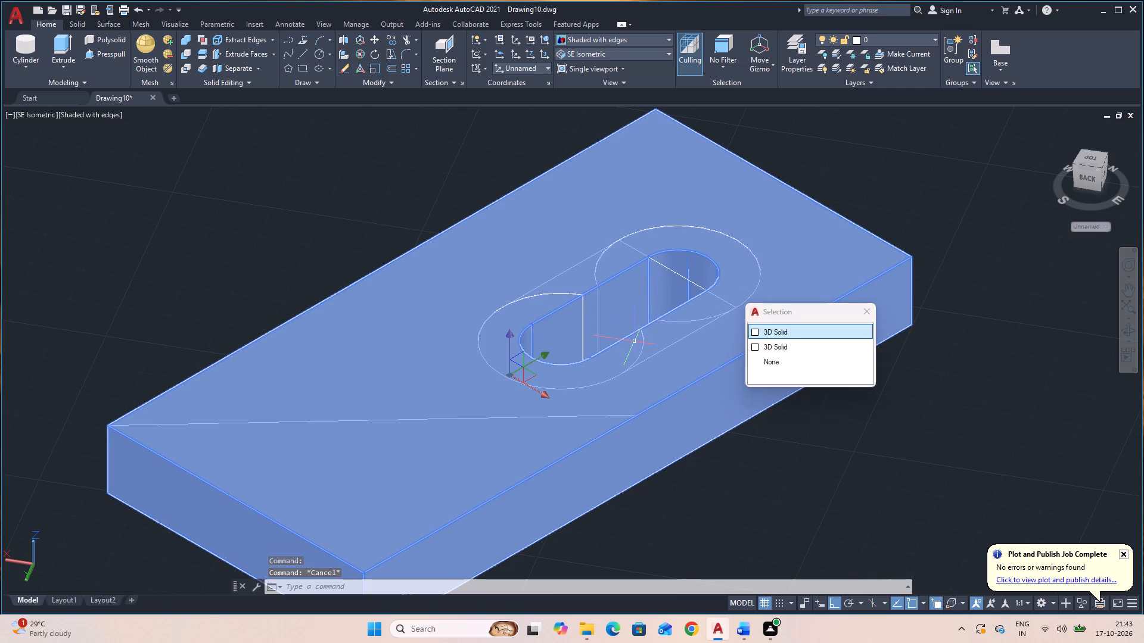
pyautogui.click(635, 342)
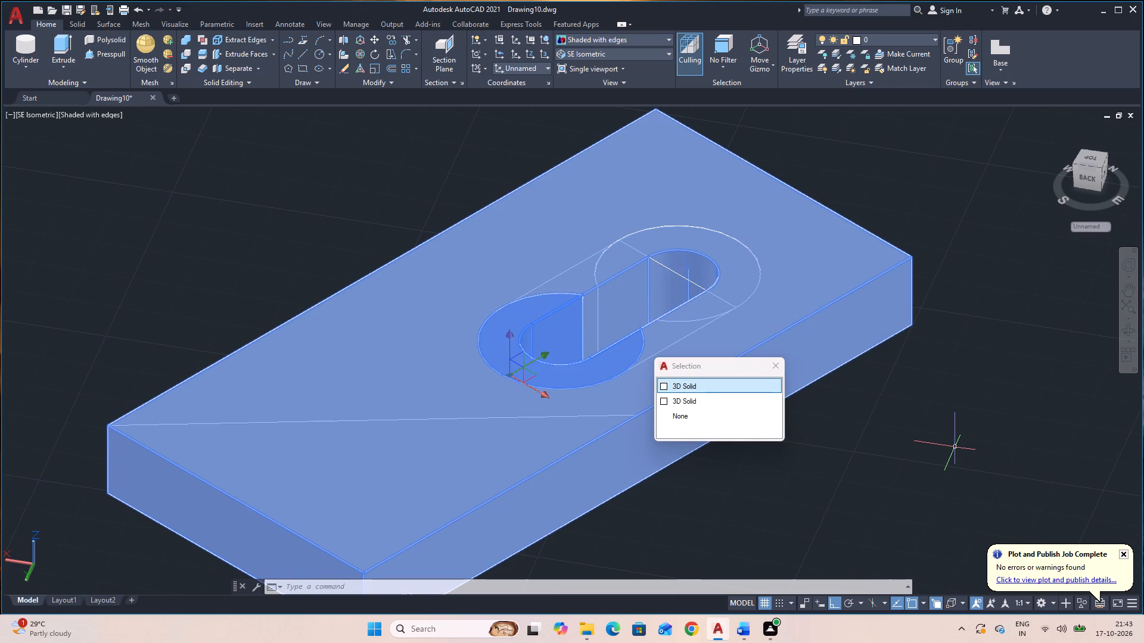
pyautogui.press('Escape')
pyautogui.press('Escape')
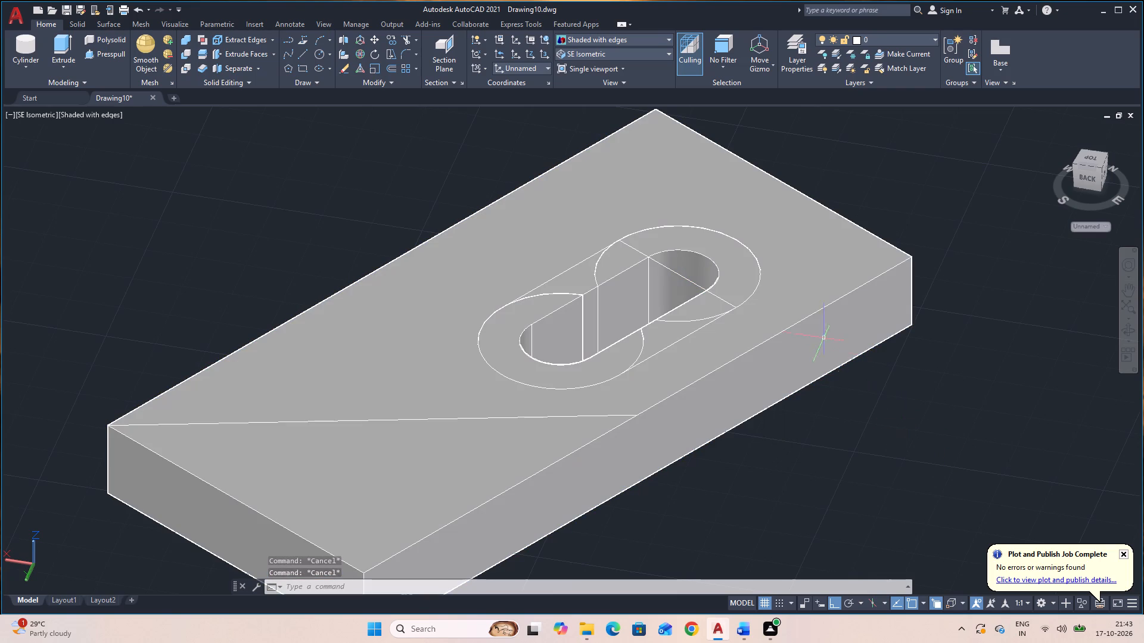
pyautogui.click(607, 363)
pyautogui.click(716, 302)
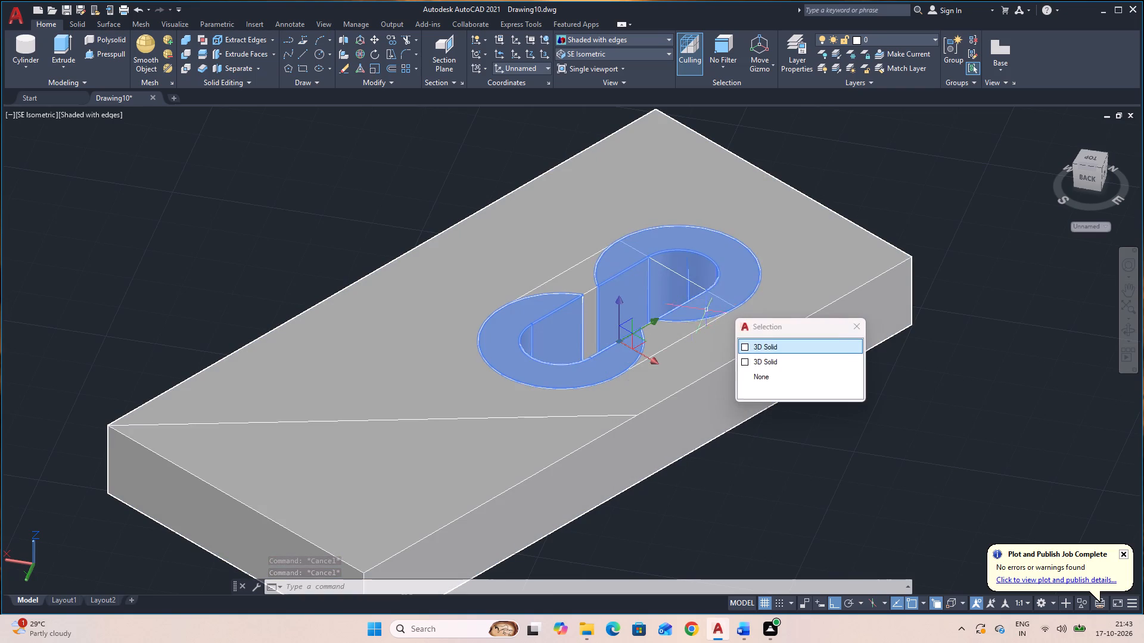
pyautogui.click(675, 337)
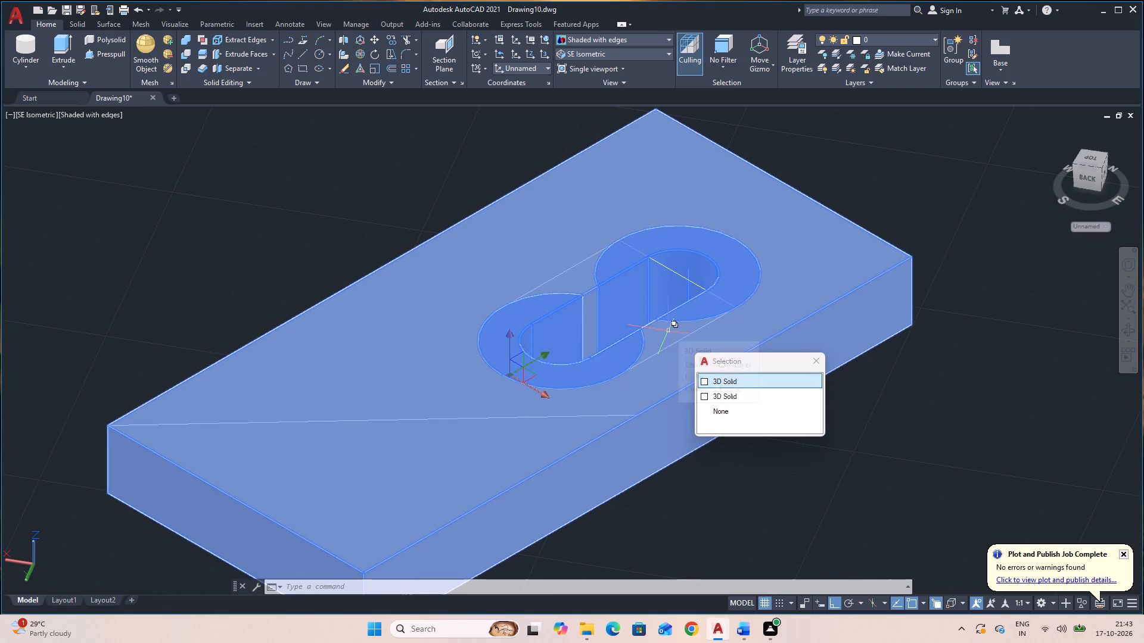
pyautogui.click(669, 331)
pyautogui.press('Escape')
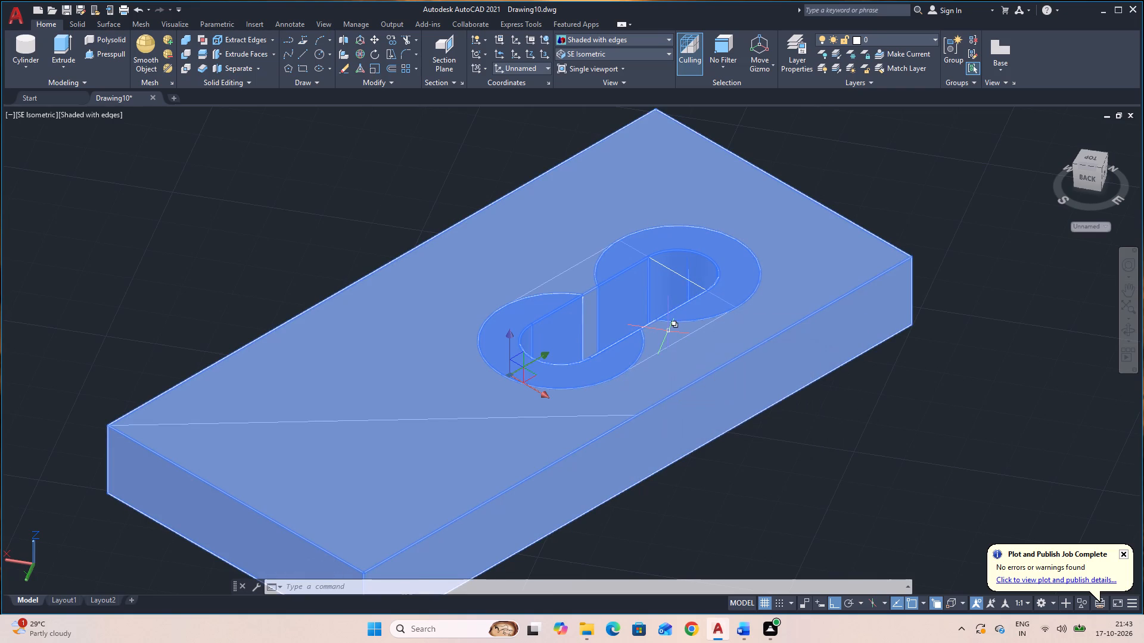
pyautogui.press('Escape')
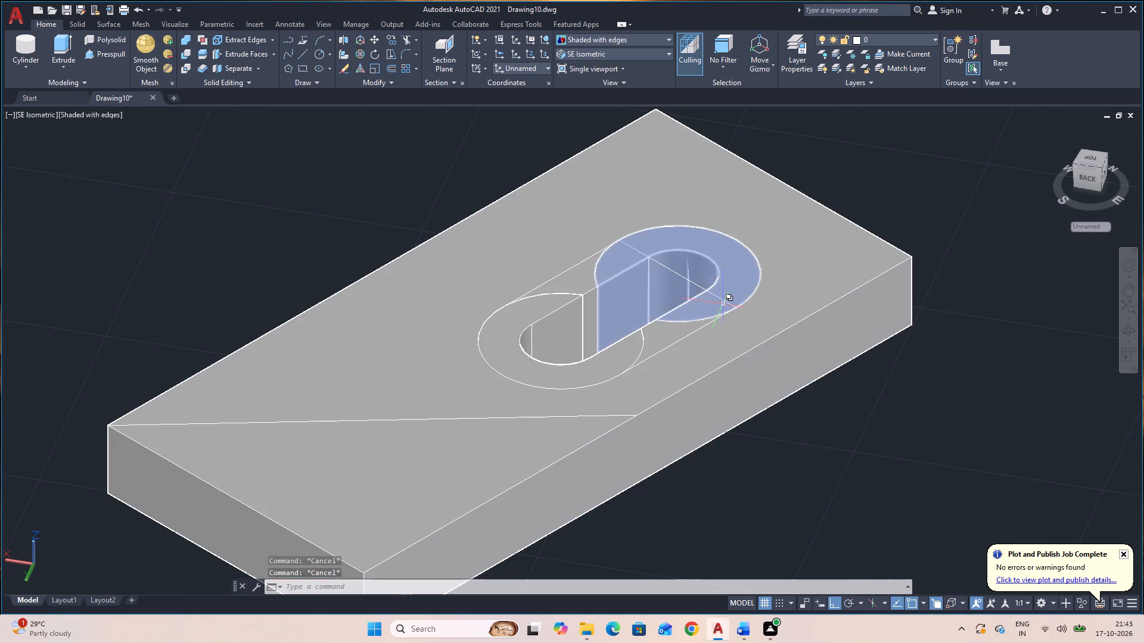
# Move the two C-shaped solids around the slot ends straight up 3, above the plate's top face.
pyautogui.click(725, 302)
pyautogui.click(589, 367)
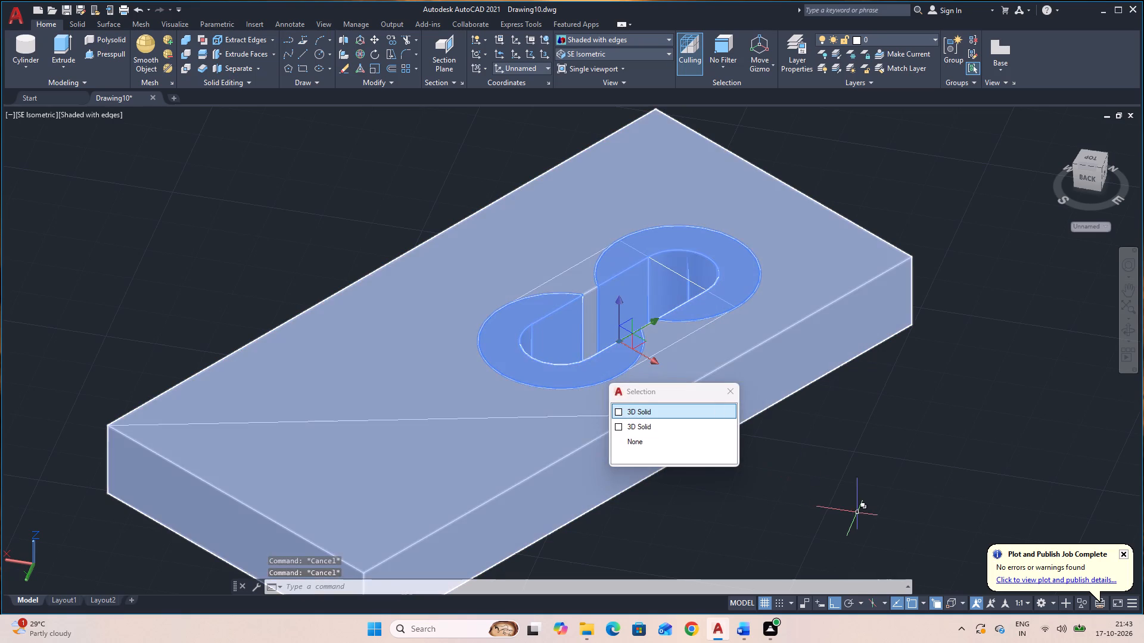
pyautogui.press('m')
pyautogui.press('space')
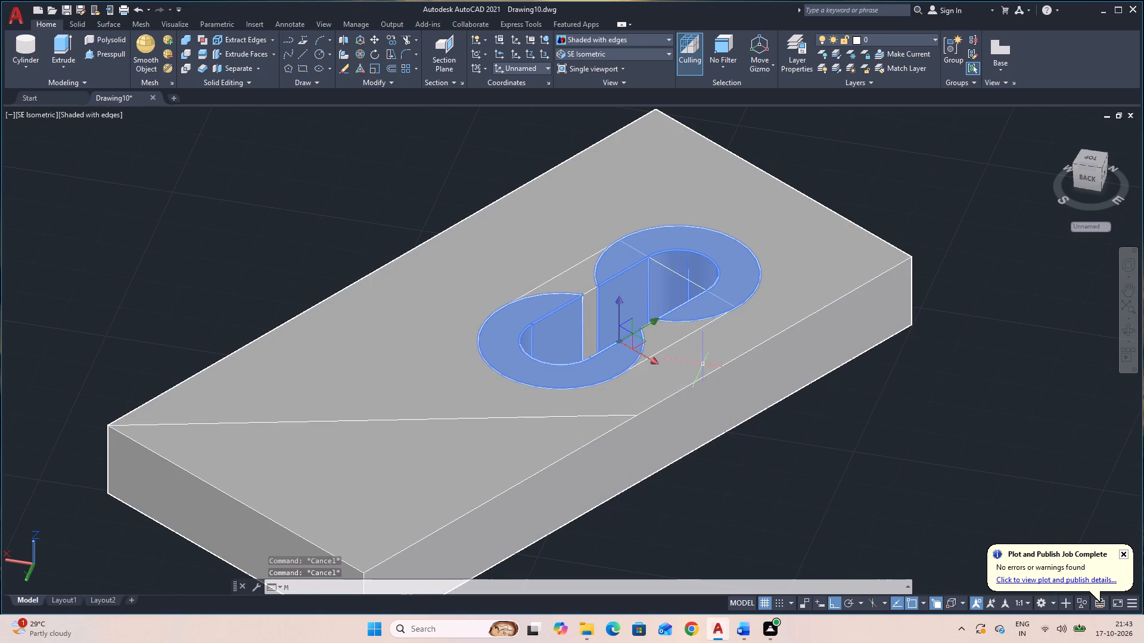
pyautogui.press('space')
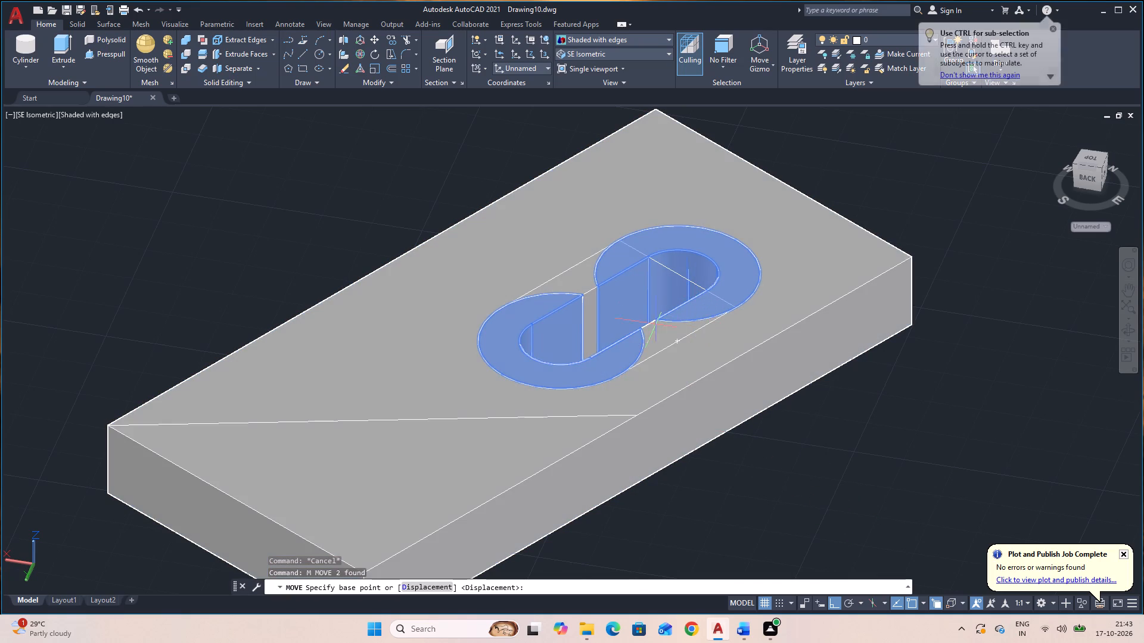
pyautogui.click(644, 329)
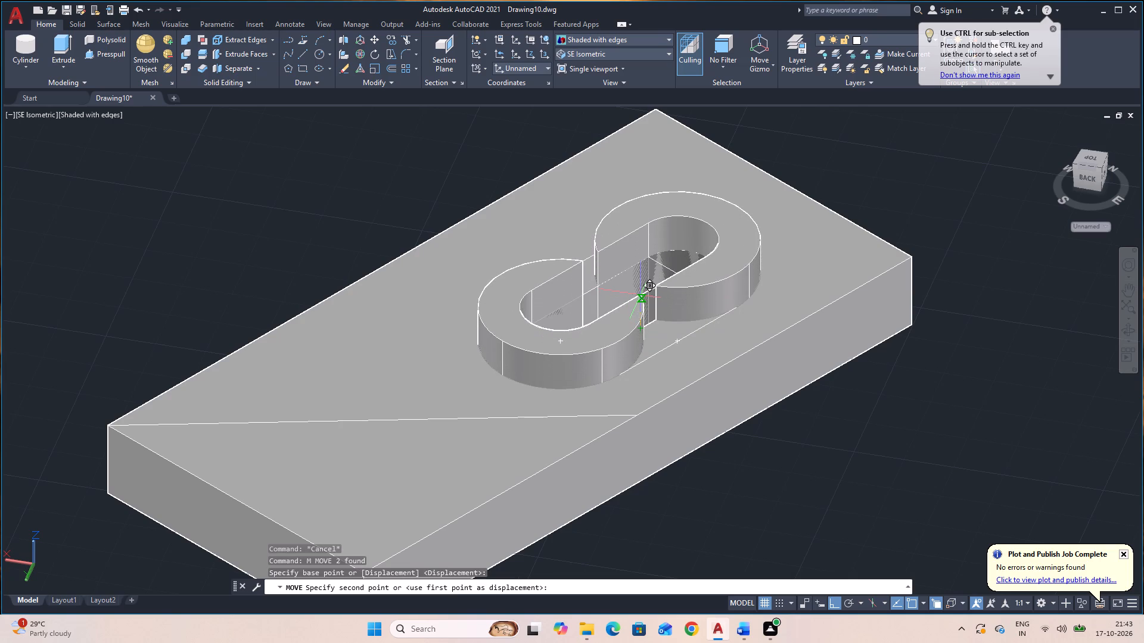
pyautogui.press('3')
pyautogui.press('Return')
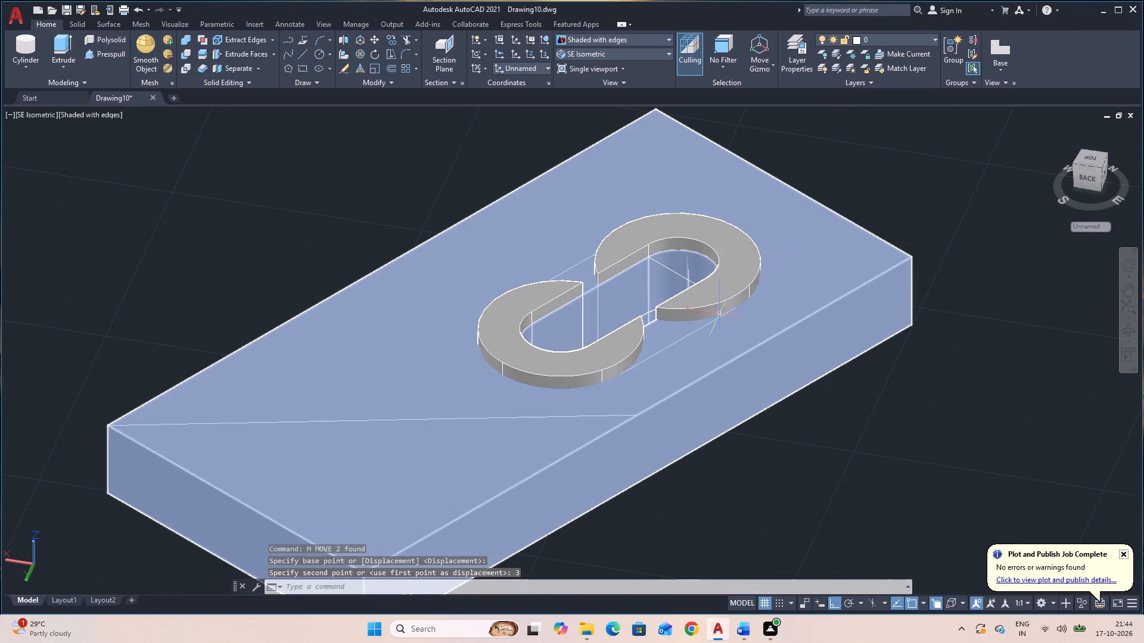
pyautogui.press('Escape')
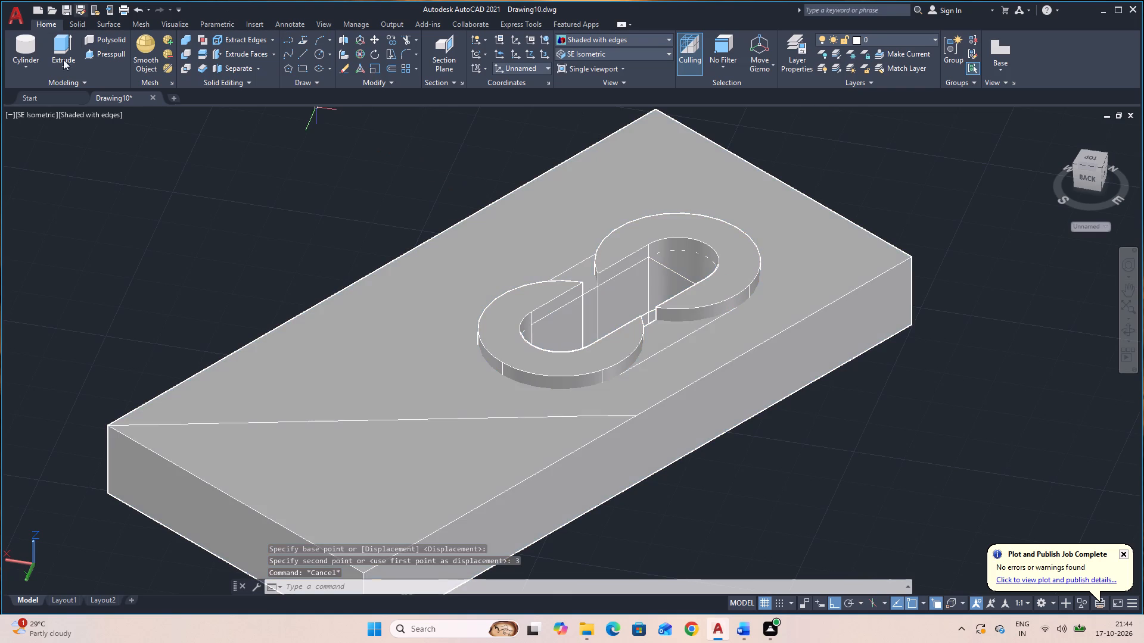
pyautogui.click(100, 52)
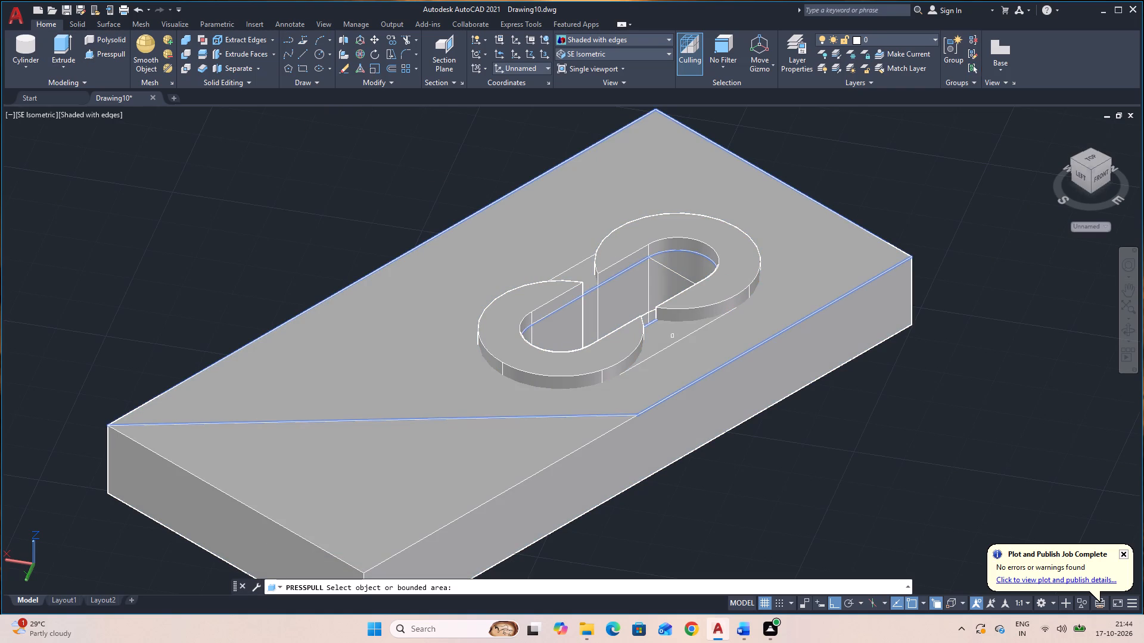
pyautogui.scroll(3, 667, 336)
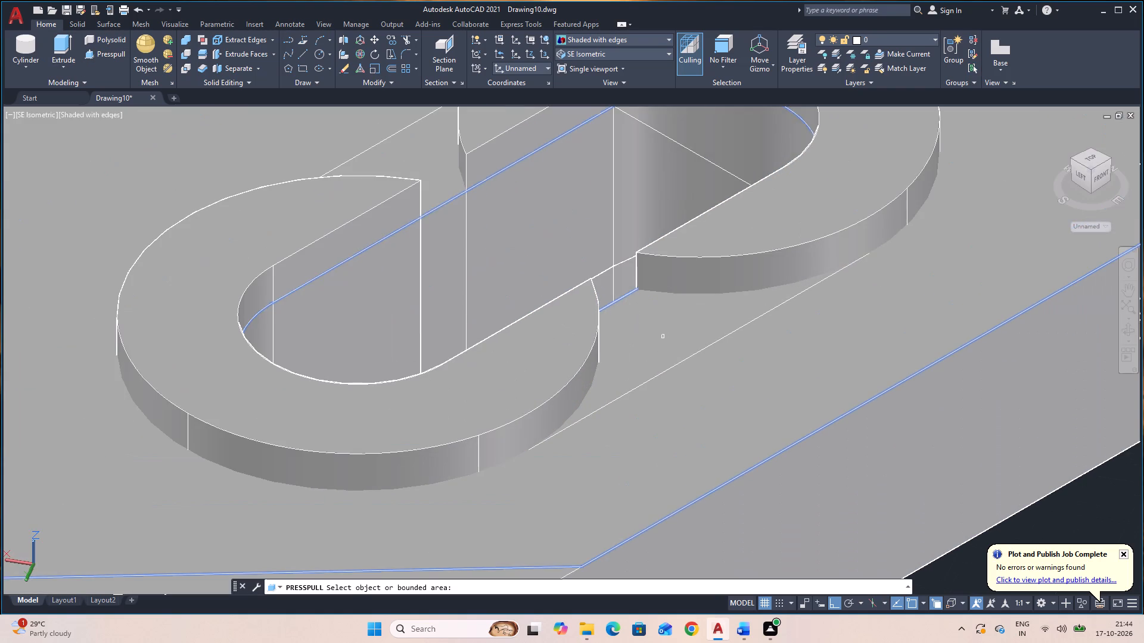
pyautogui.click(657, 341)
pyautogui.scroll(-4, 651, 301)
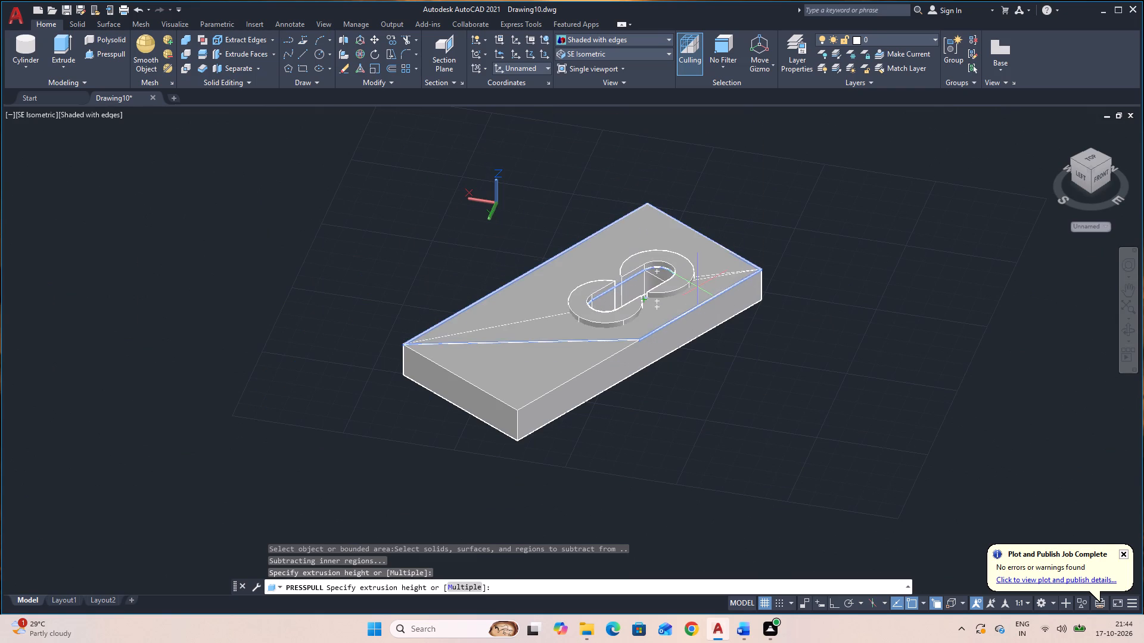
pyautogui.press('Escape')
# Press-pull the triangular area at the plate's corner down through the full plate thickness, cutting it away.
pyautogui.click(537, 377)
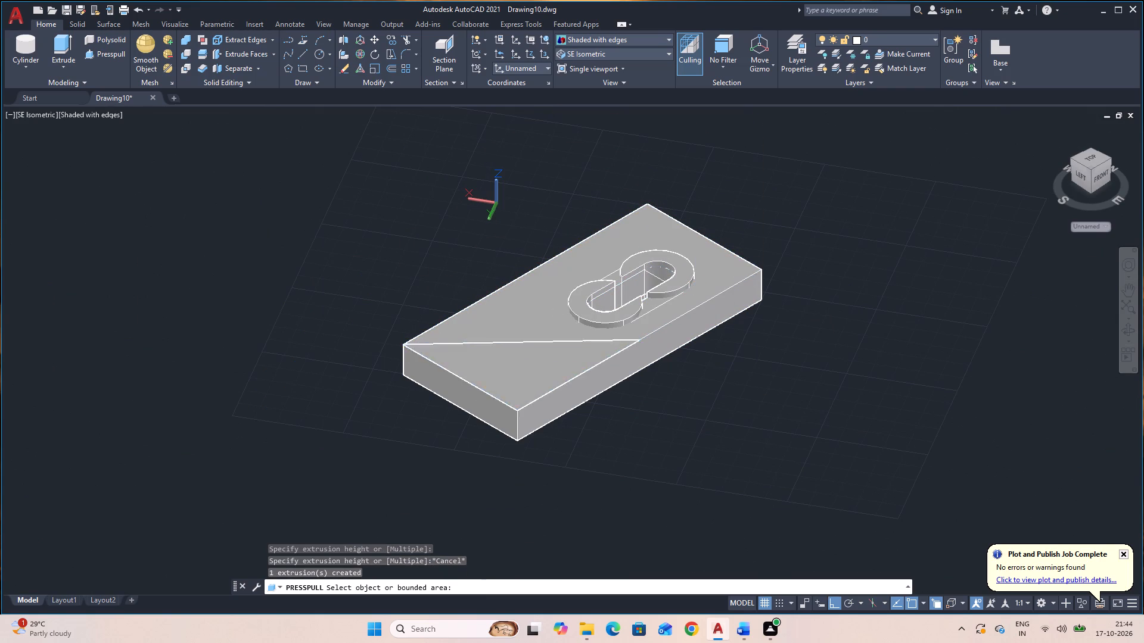
pyautogui.click(544, 523)
pyautogui.press('Escape')
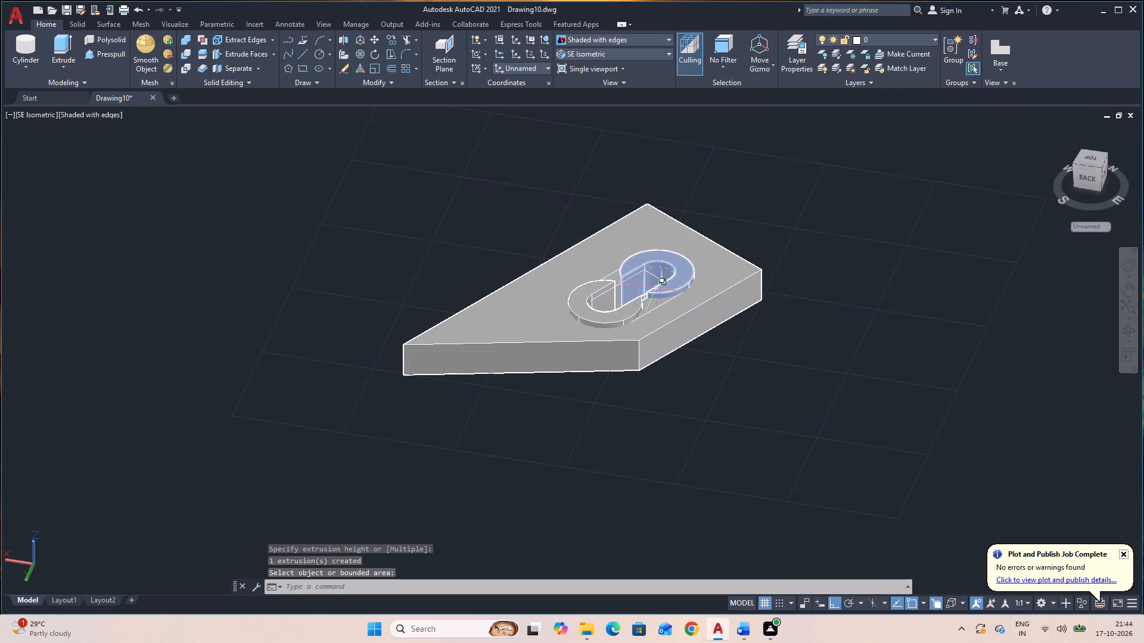
pyautogui.scroll(-1, 649, 307)
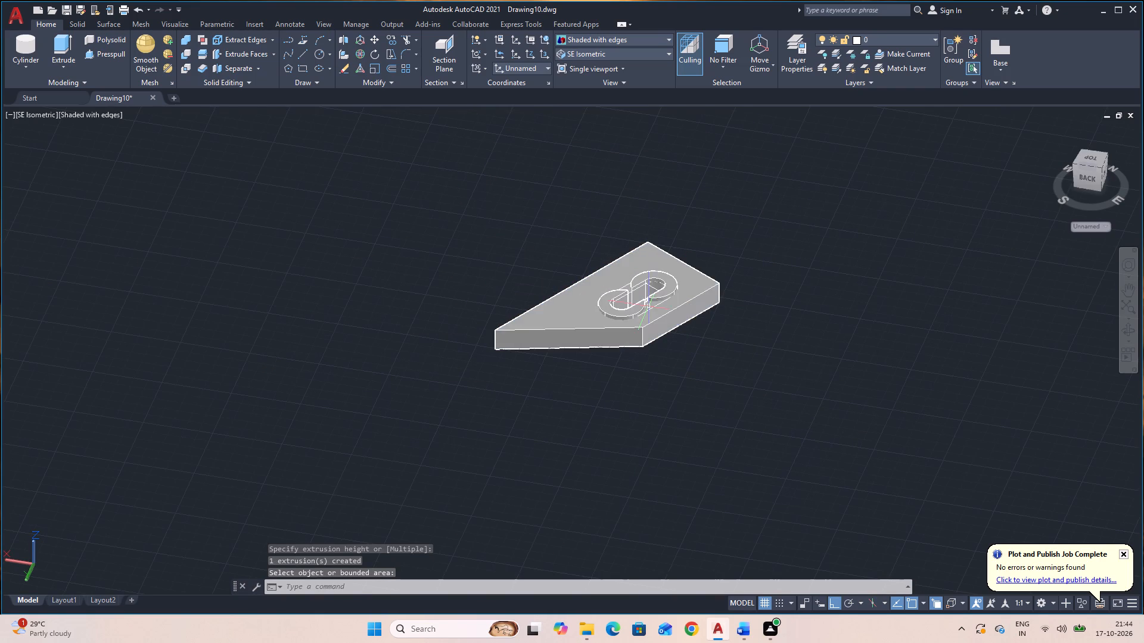
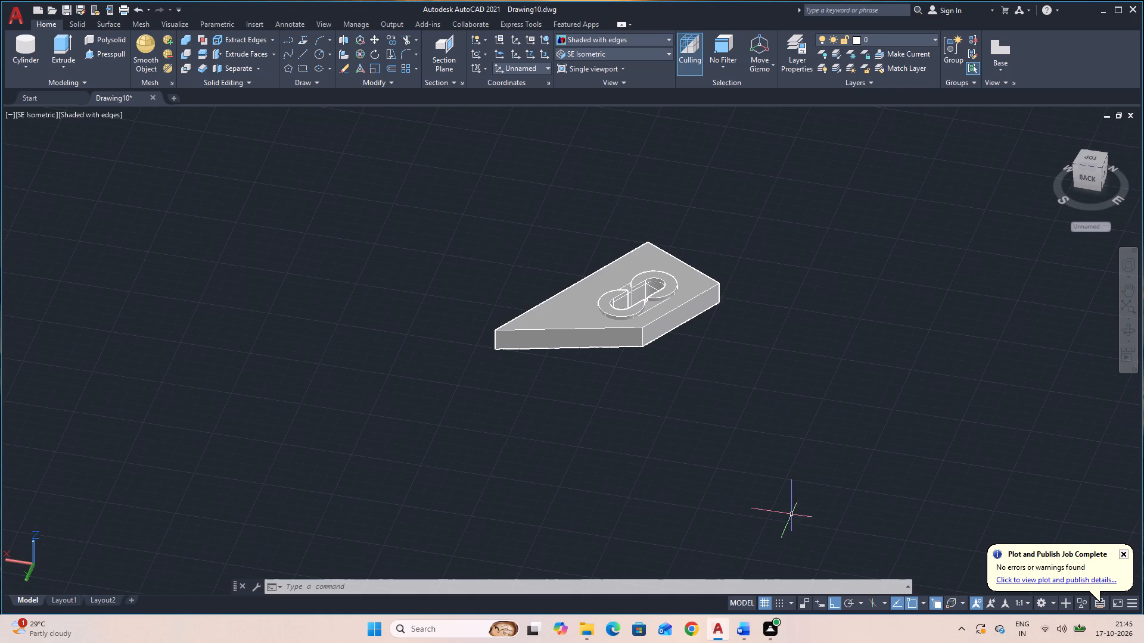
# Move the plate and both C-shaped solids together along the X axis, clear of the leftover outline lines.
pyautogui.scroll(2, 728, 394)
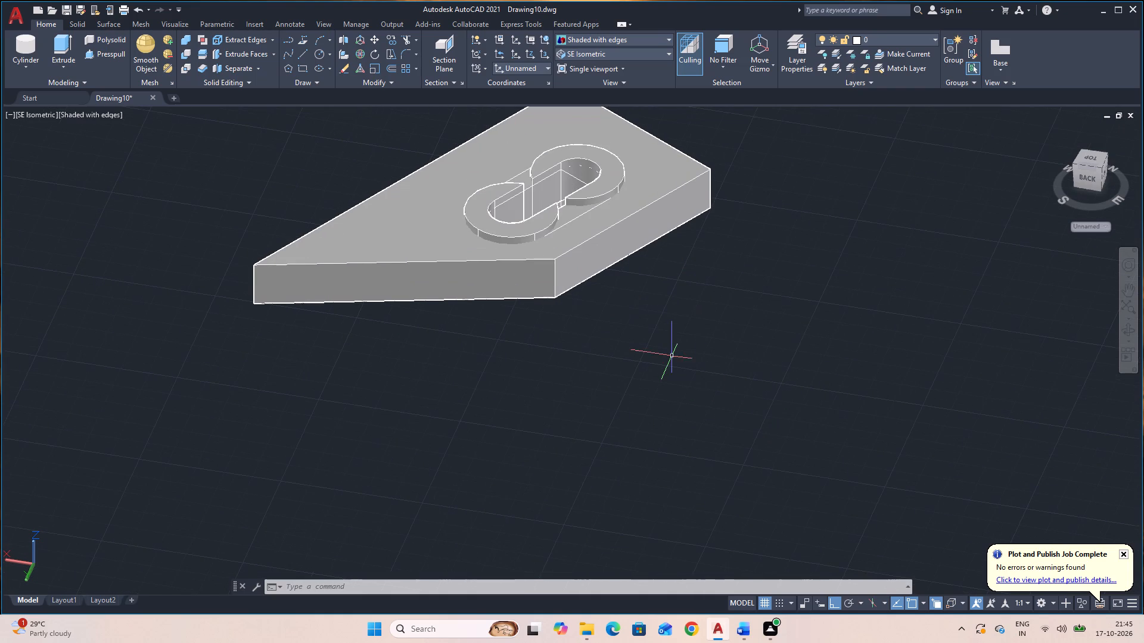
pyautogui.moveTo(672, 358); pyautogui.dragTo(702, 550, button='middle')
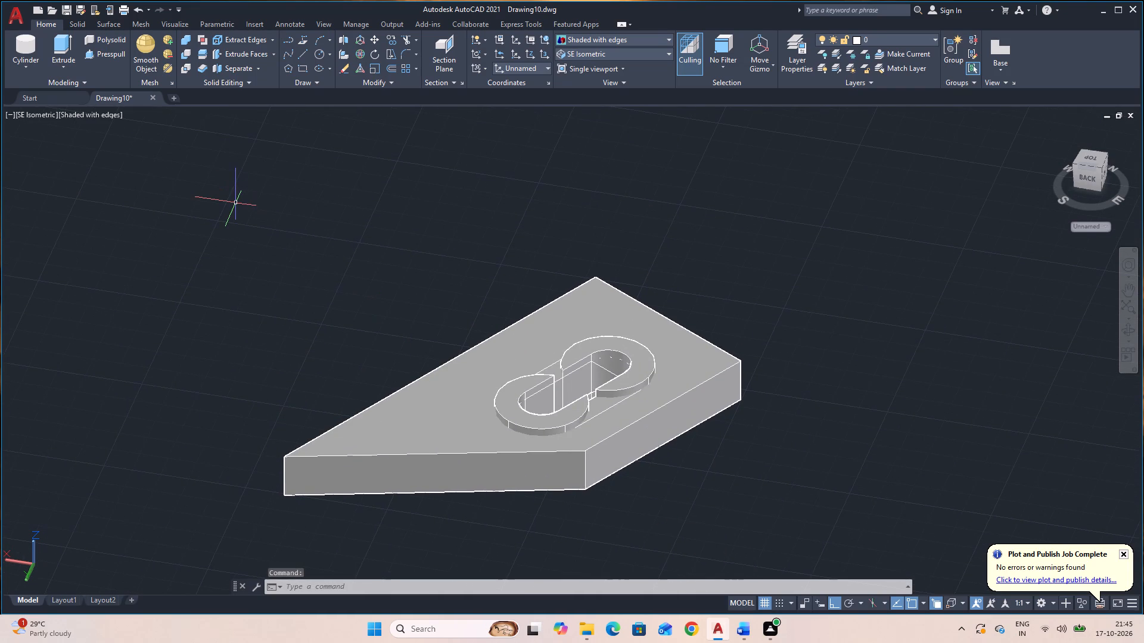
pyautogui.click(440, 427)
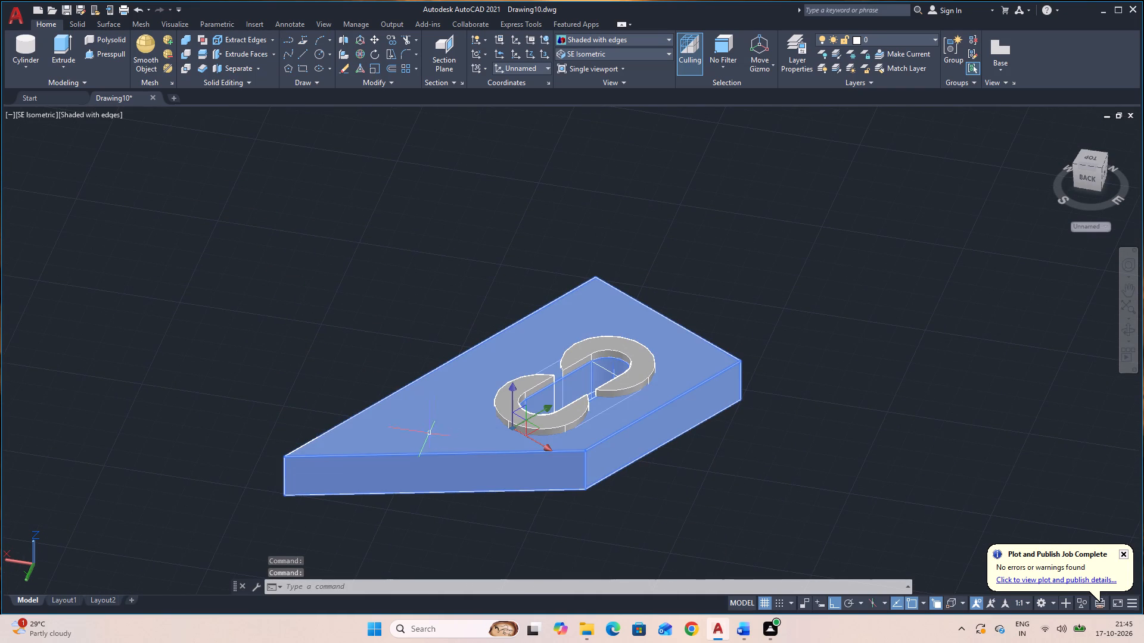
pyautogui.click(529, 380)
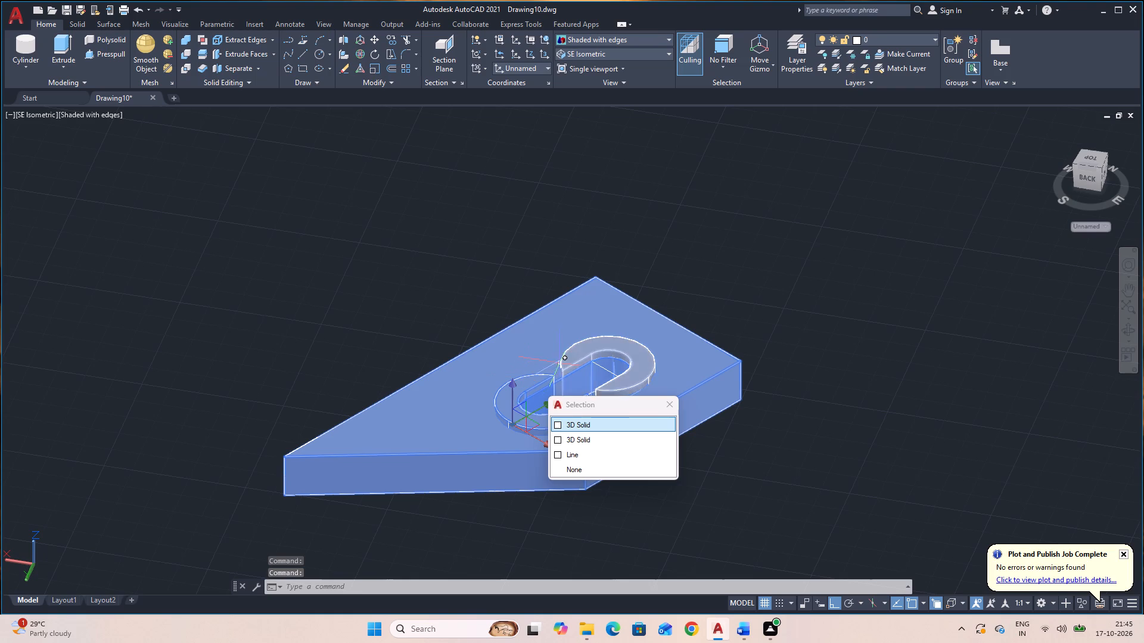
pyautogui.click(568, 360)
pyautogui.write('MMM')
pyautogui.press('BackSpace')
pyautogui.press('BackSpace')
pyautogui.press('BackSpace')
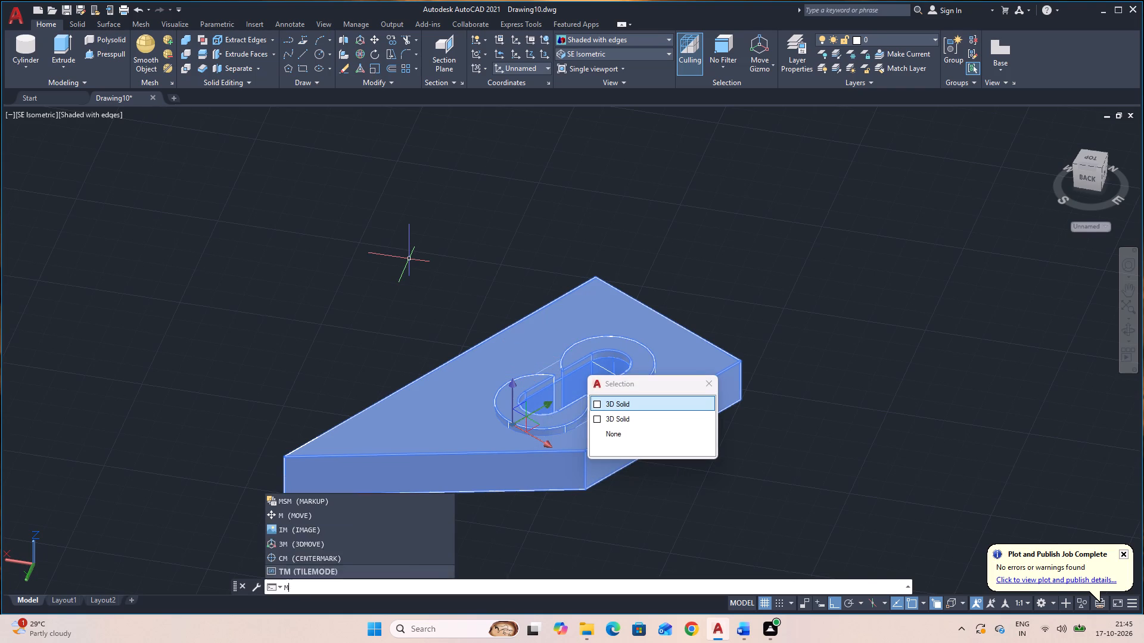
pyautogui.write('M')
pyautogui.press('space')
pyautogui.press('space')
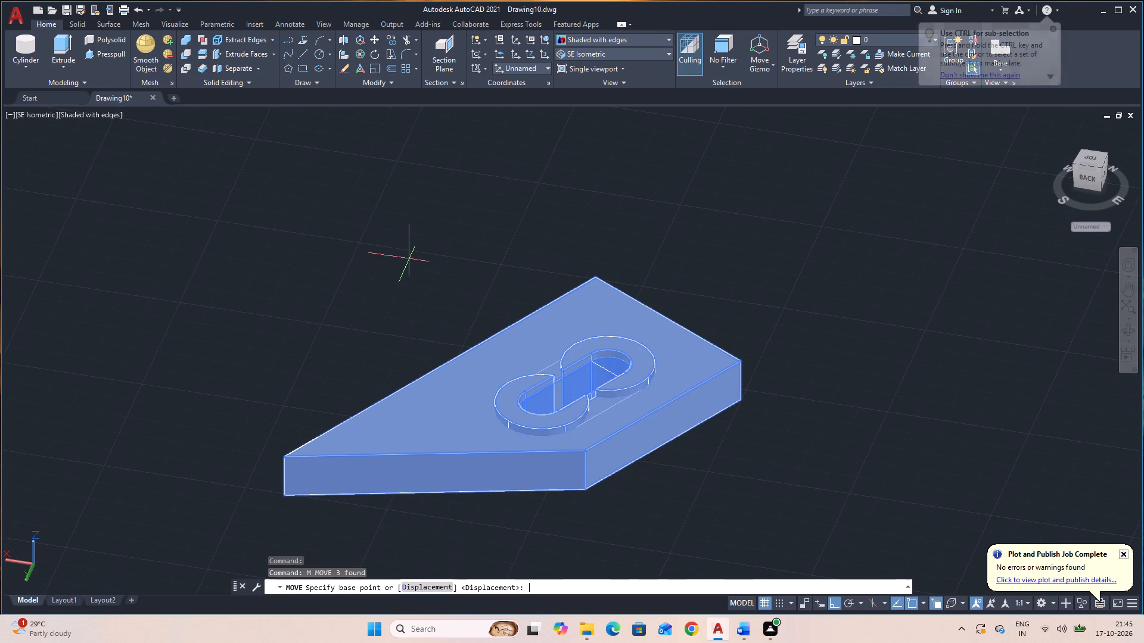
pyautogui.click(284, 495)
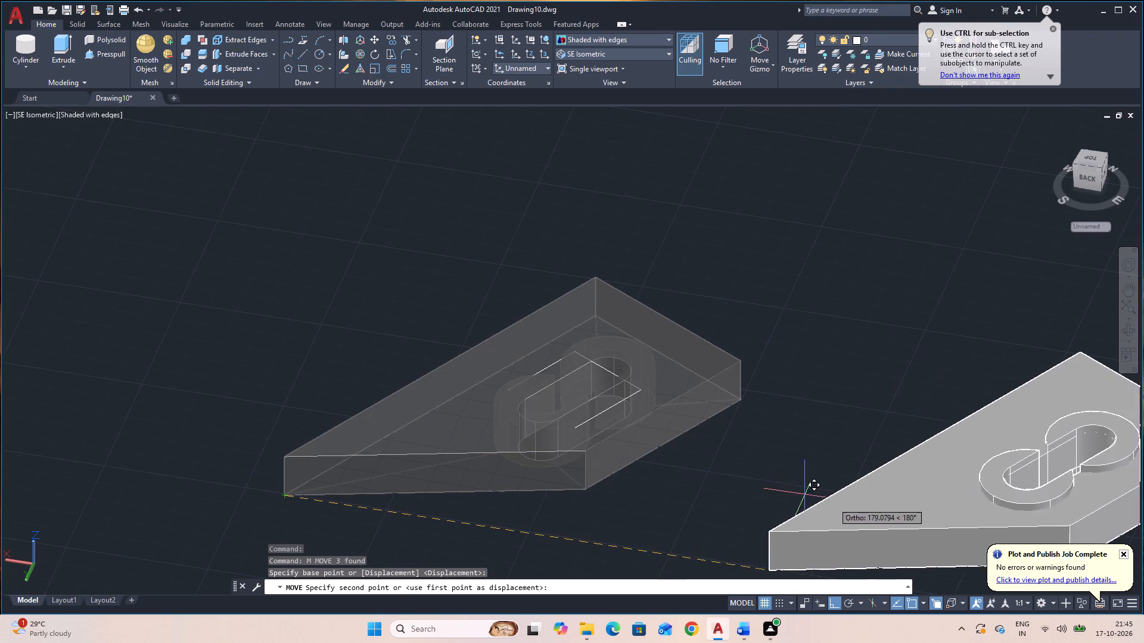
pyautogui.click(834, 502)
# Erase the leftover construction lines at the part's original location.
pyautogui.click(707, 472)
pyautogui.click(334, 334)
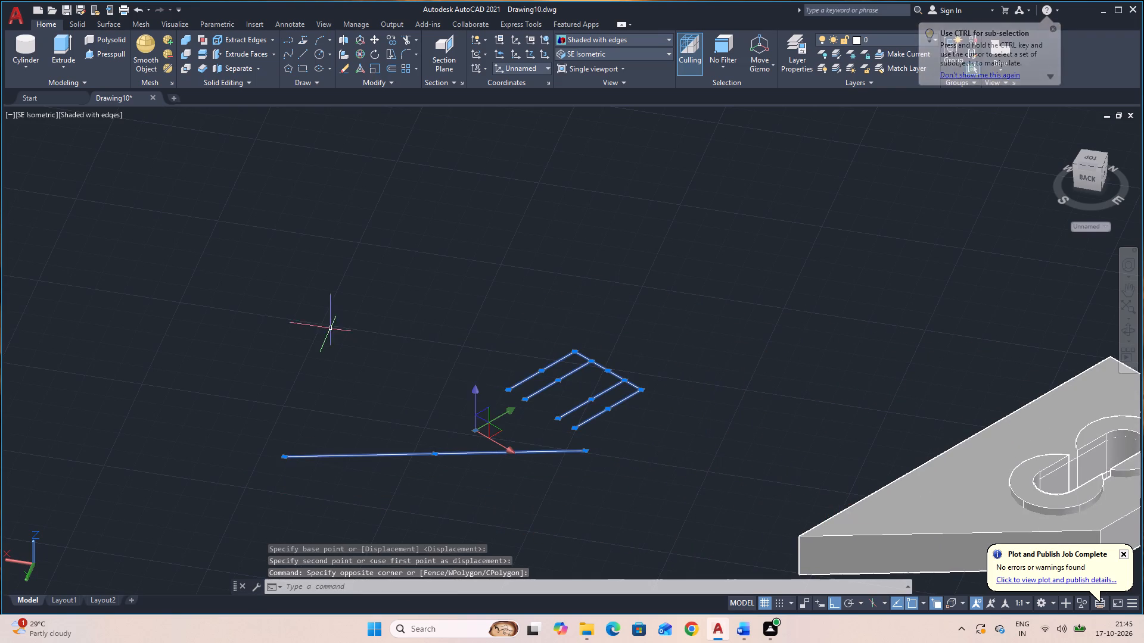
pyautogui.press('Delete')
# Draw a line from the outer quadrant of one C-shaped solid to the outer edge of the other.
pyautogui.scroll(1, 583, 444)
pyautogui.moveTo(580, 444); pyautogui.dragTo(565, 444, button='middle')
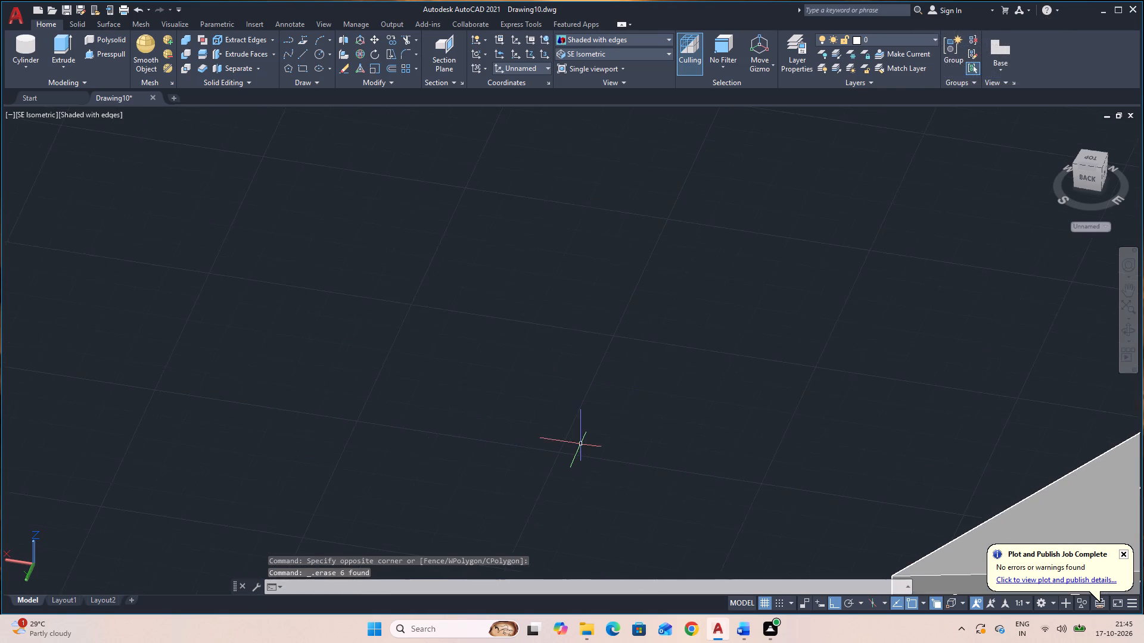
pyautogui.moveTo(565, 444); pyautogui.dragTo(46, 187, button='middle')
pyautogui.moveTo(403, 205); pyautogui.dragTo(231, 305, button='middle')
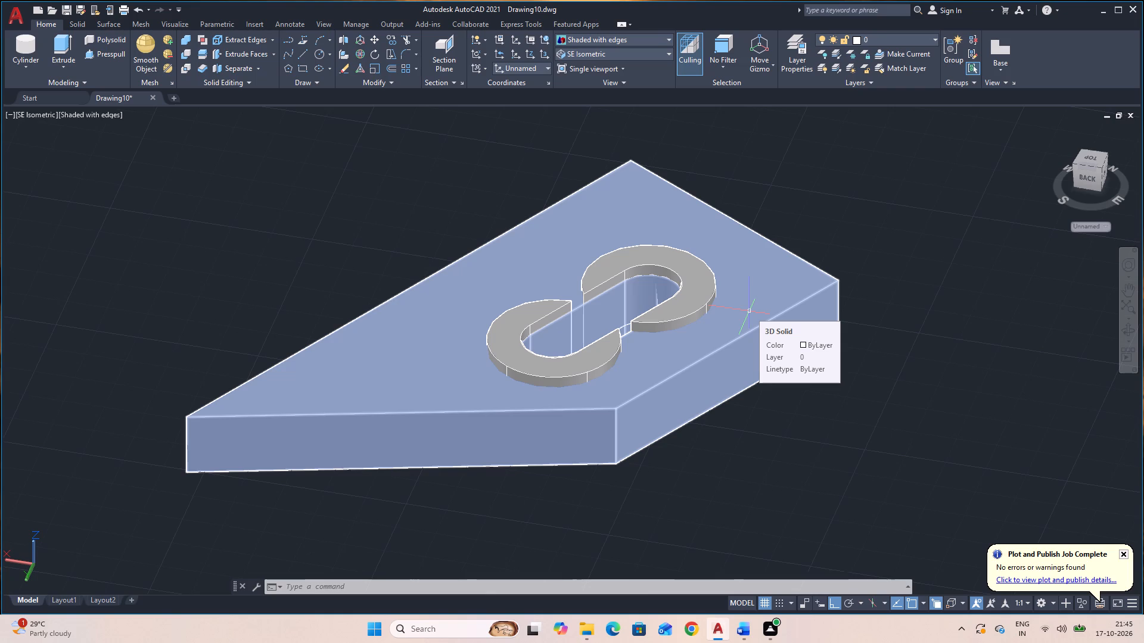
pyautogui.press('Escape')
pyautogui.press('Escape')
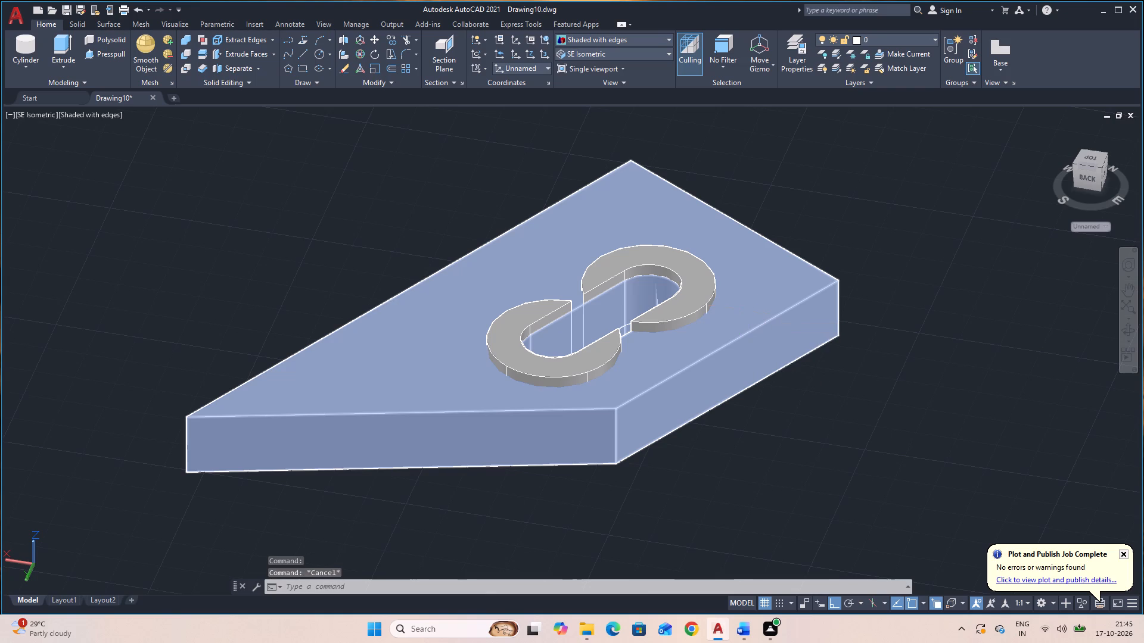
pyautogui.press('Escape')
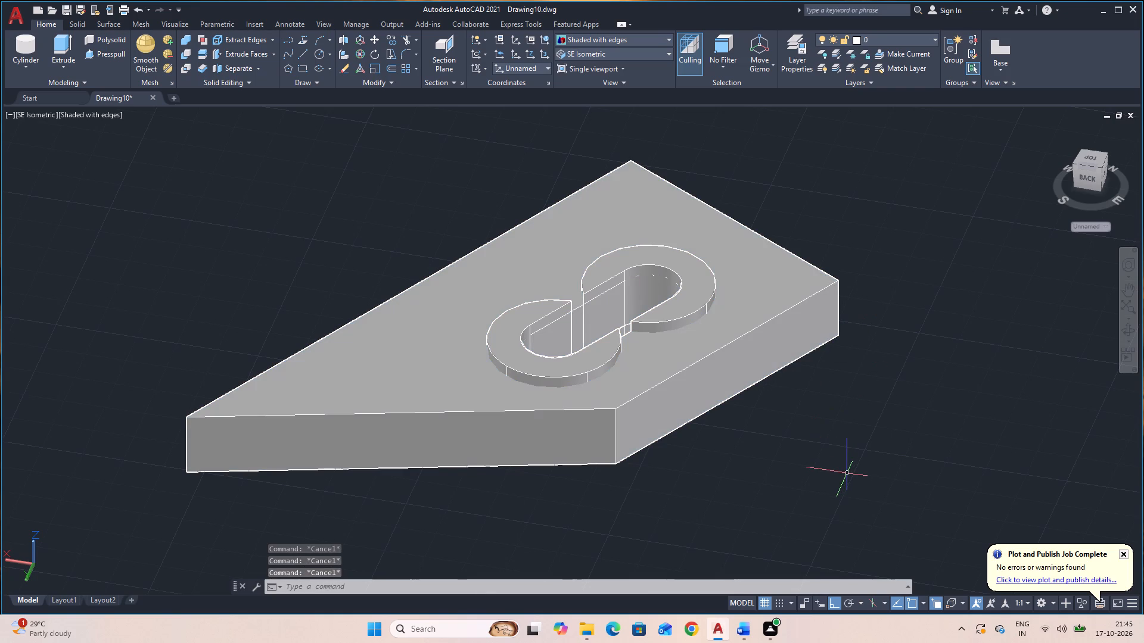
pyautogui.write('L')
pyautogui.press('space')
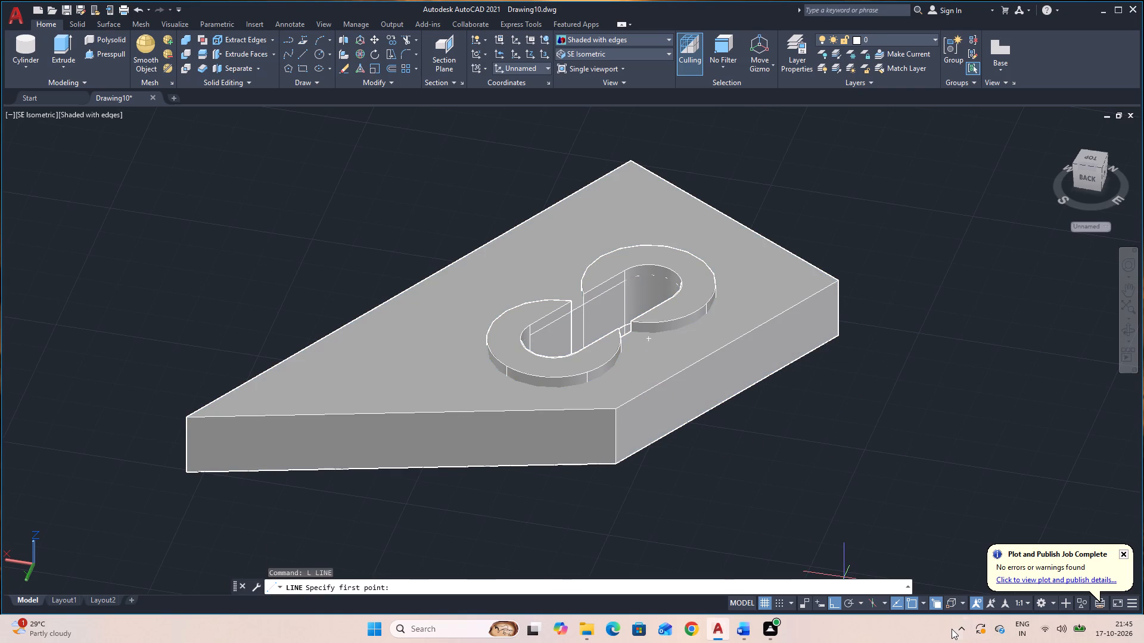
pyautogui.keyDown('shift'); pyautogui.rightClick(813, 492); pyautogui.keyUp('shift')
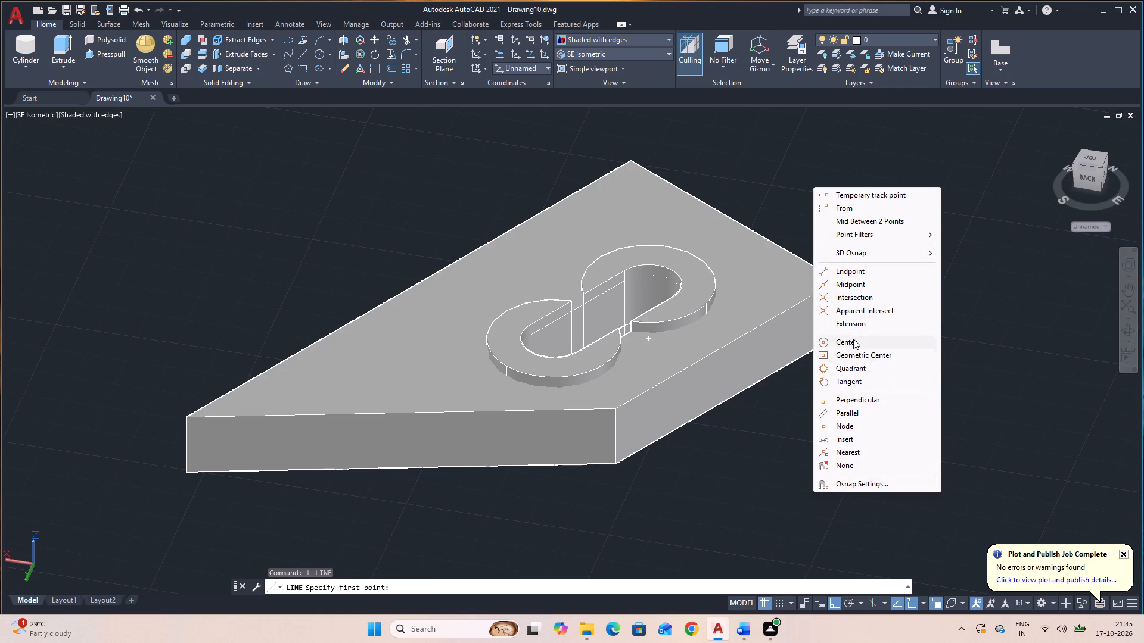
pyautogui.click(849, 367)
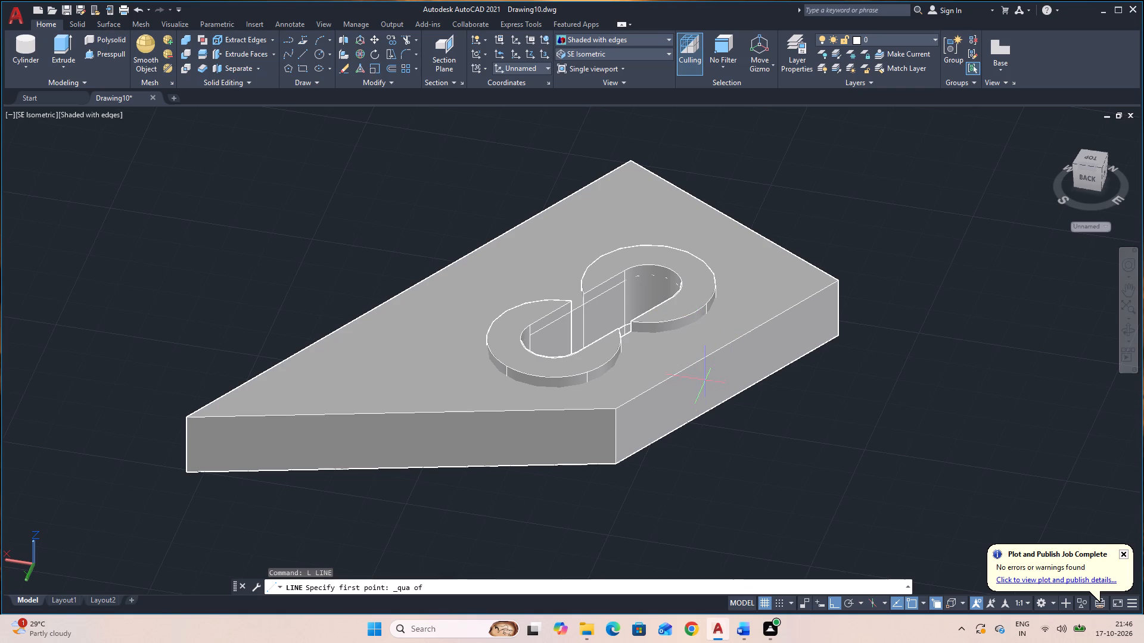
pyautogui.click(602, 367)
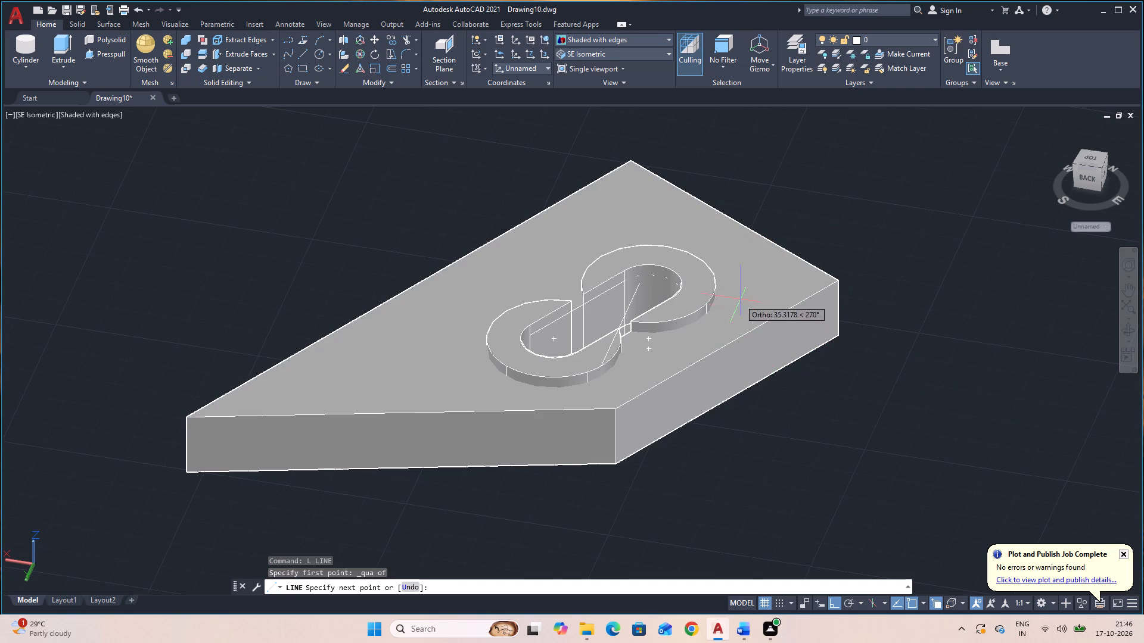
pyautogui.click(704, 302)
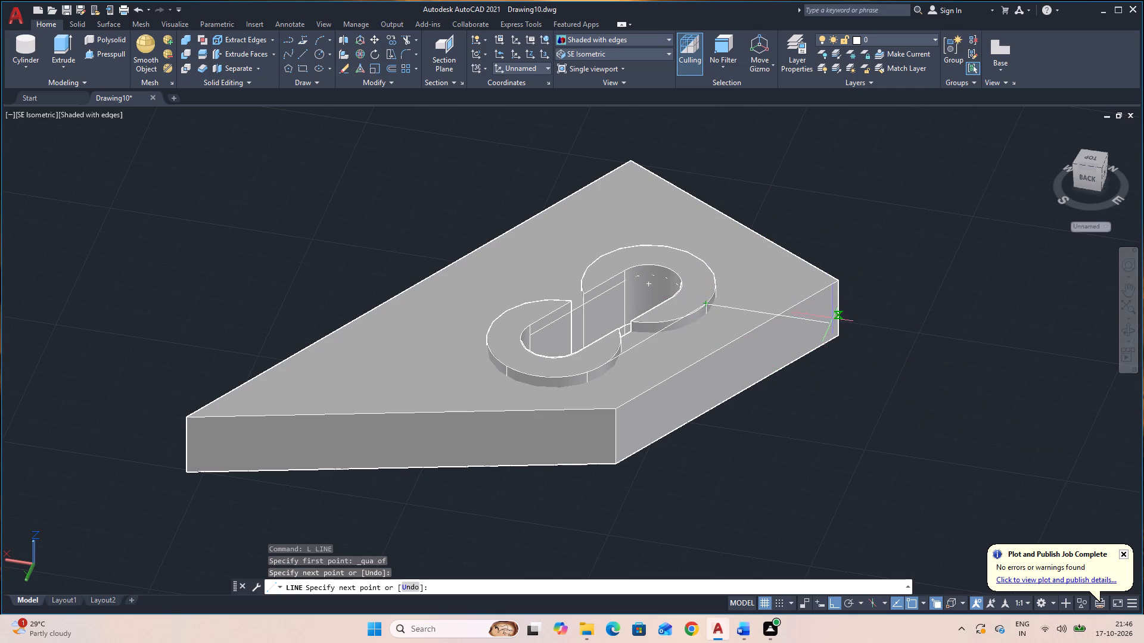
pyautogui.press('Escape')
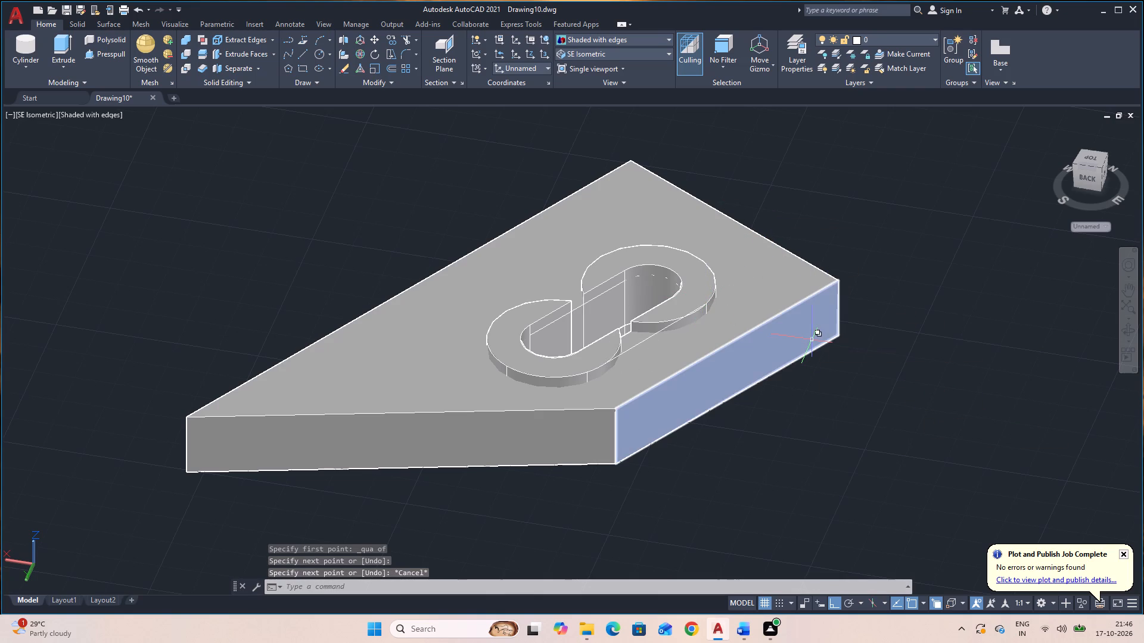
# Undo back to the uncut plate with the two C-shaped solids flush with its top face.
pyautogui.hotkey('ctrl', 'z')
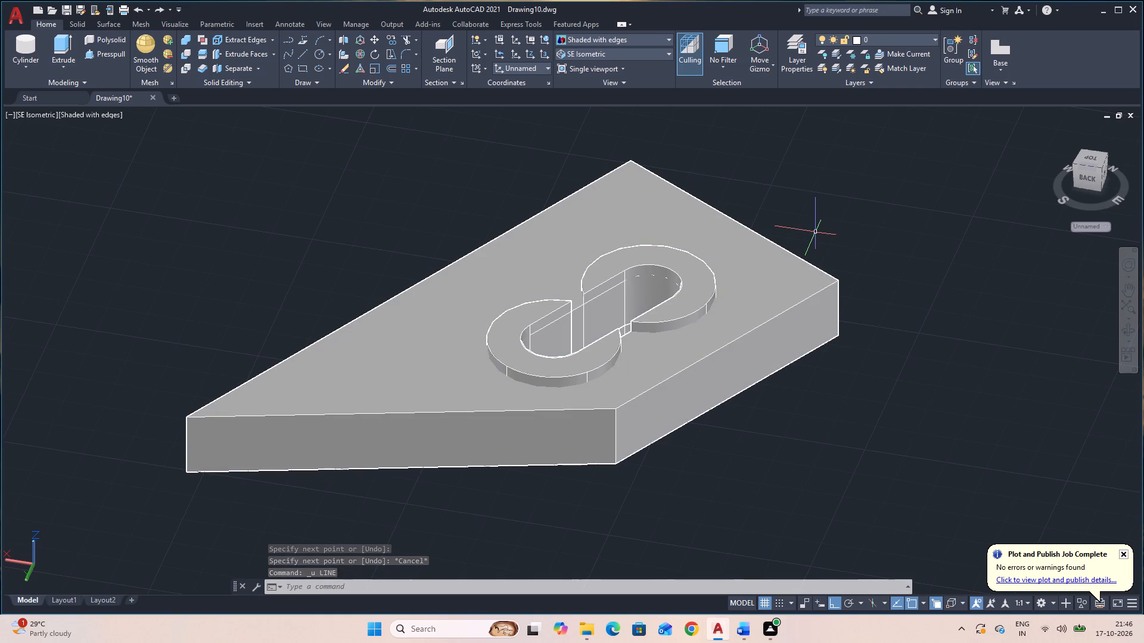
pyautogui.press('Escape')
pyautogui.hotkey('ctrl', 'z')
pyautogui.hotkey('ctrl', 'z')
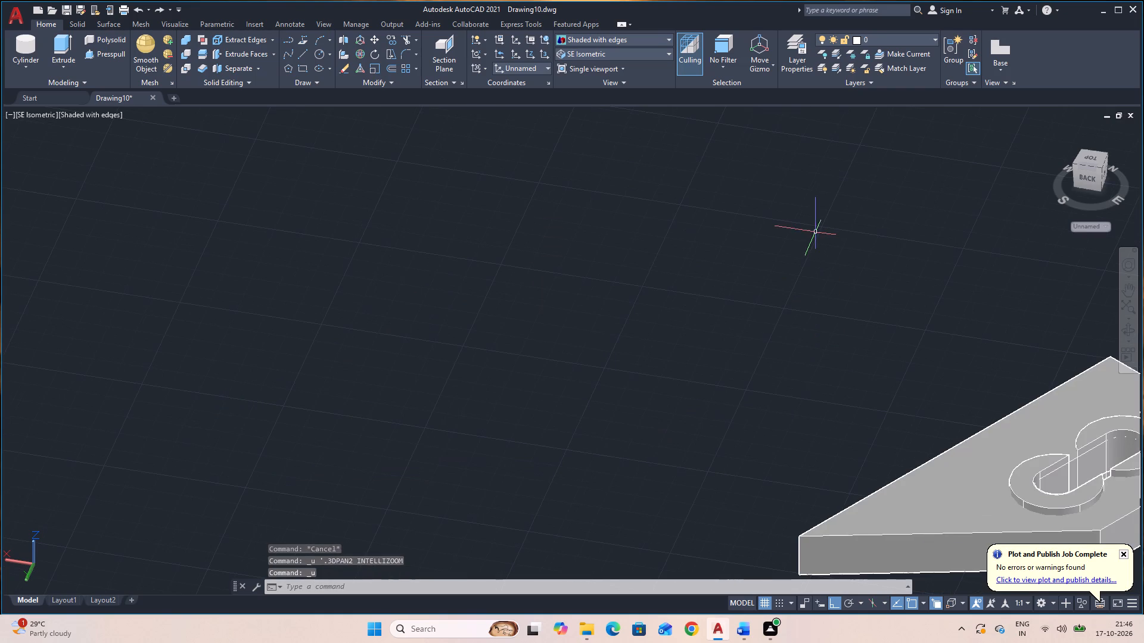
pyautogui.hotkey('ctrl', 'z')
pyautogui.hotkey('ctrl', 'z')
pyautogui.hotkey('ctrl', 'z')
pyautogui.hotkey('ctrl', 'z')
pyautogui.hotkey('ctrl', 'z')
pyautogui.hotkey('ctrl', 'z')
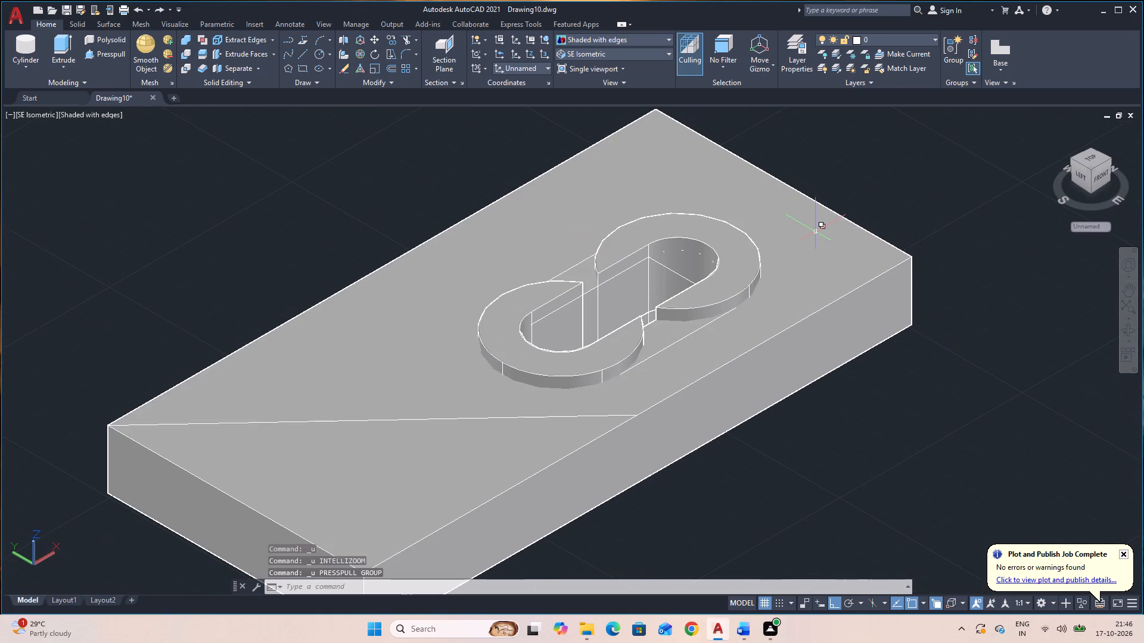
pyautogui.hotkey('ctrl', 'z')
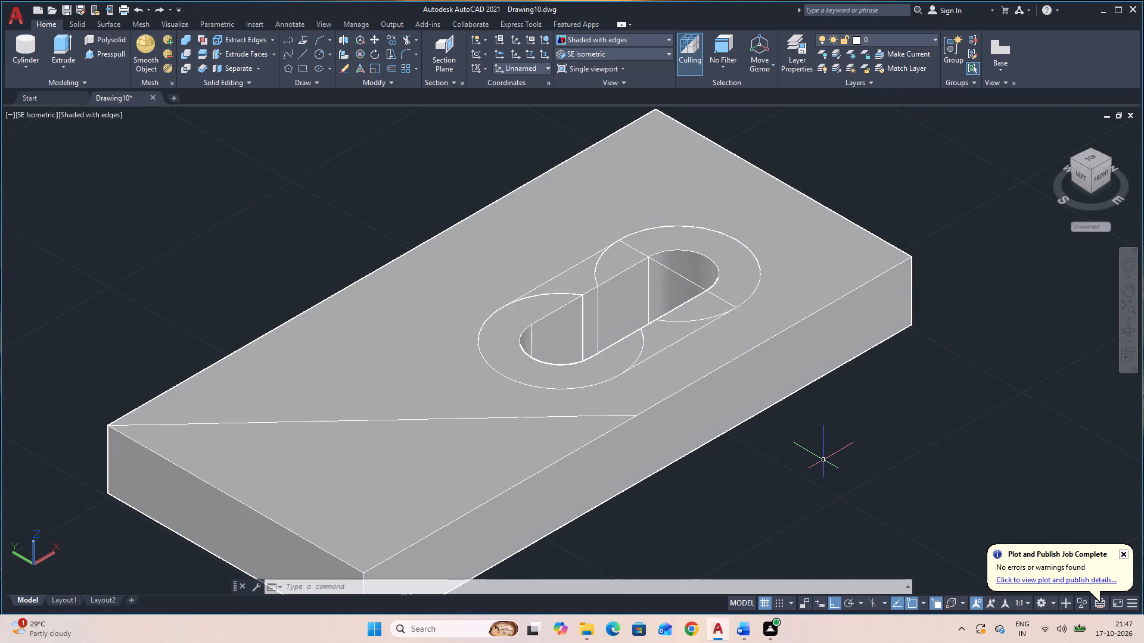
pyautogui.press('Escape')
# In the SE Isometric view, press-pull the two curved areas between the C-shaped outlines, on both sides of the slot, up 3.
pyautogui.click(640, 50)
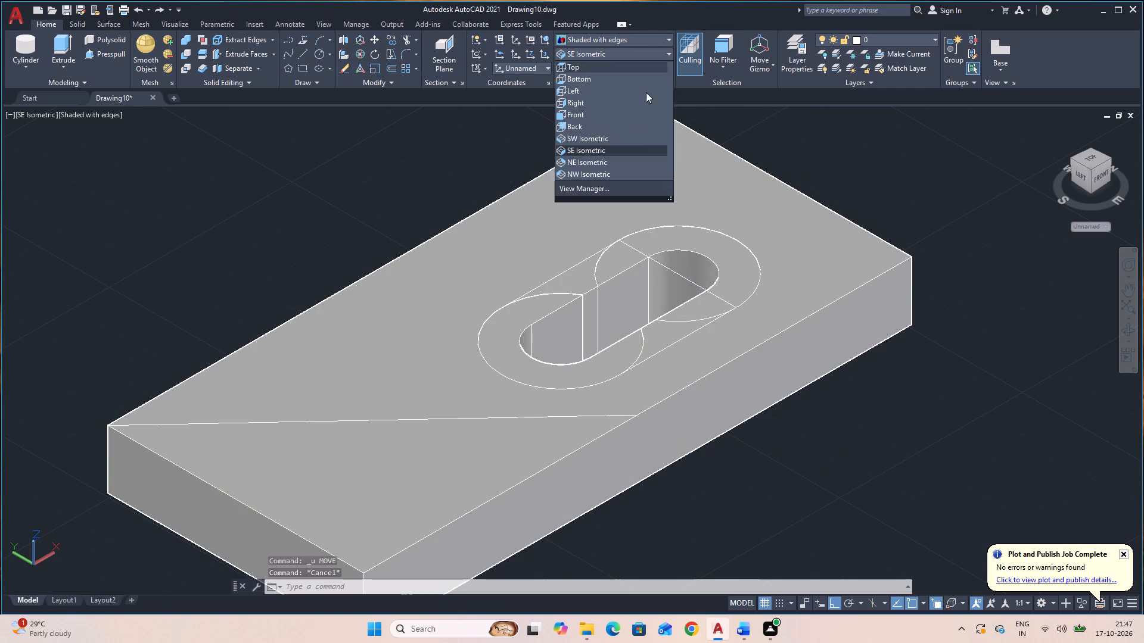
pyautogui.click(633, 151)
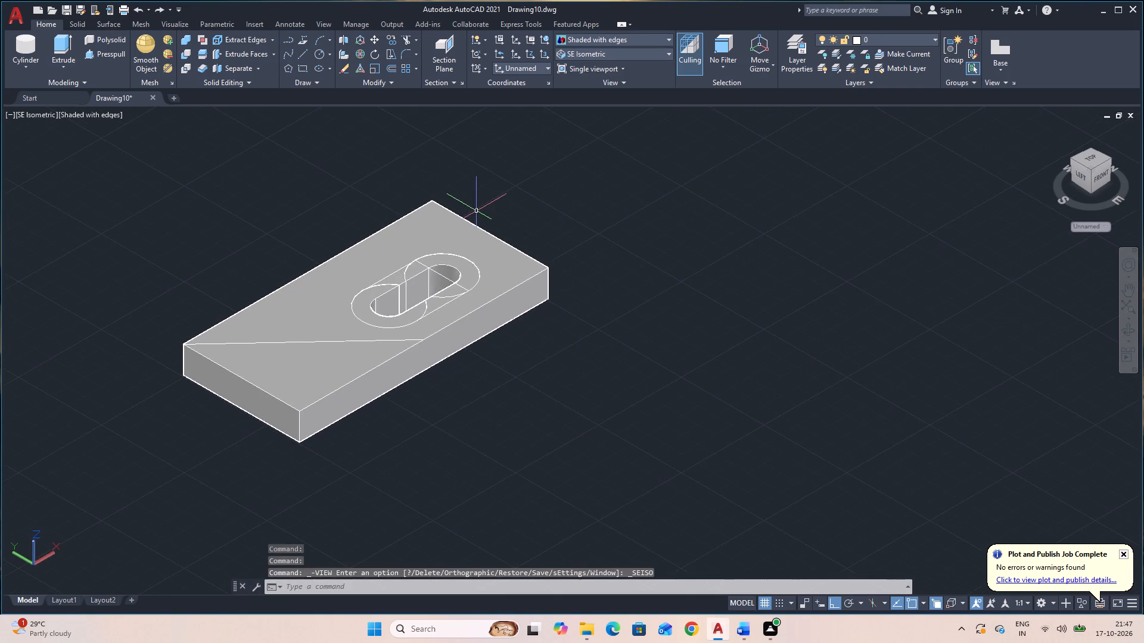
pyautogui.scroll(3, 450, 215)
pyautogui.moveTo(722, 560); pyautogui.dragTo(976, 432, button='middle')
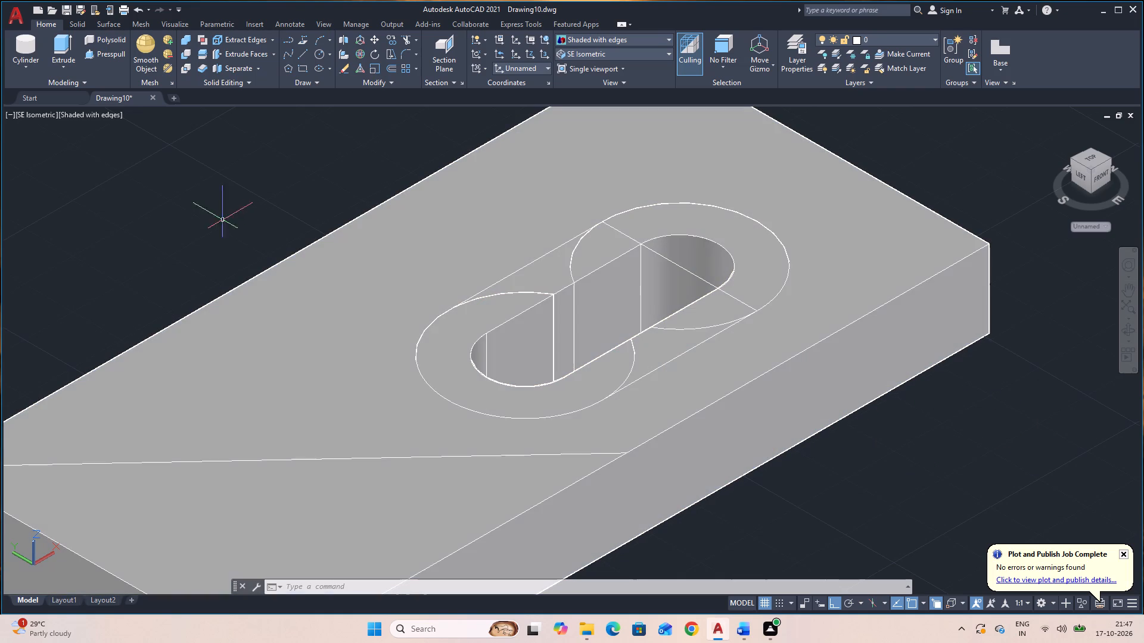
pyautogui.click(110, 53)
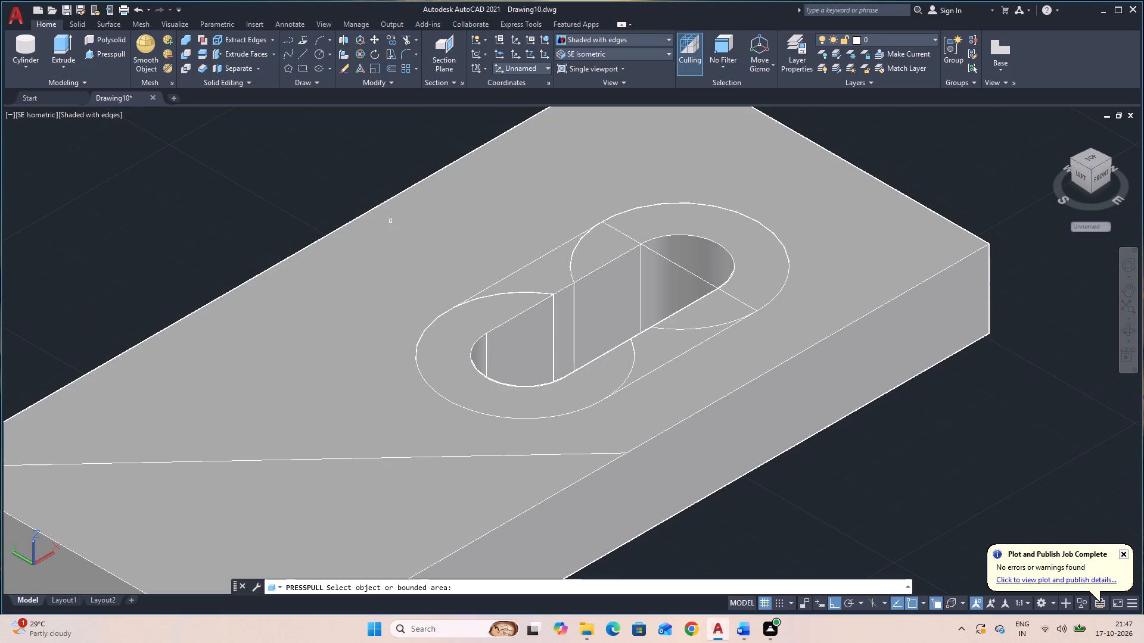
pyautogui.click(545, 273)
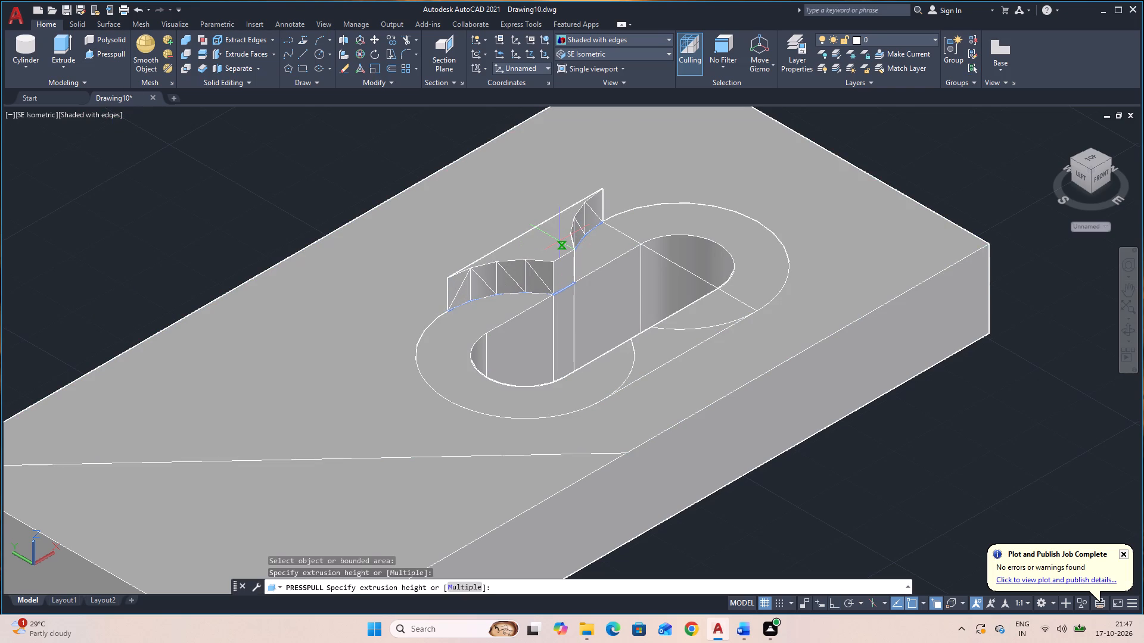
pyautogui.press('3')
pyautogui.press('Return')
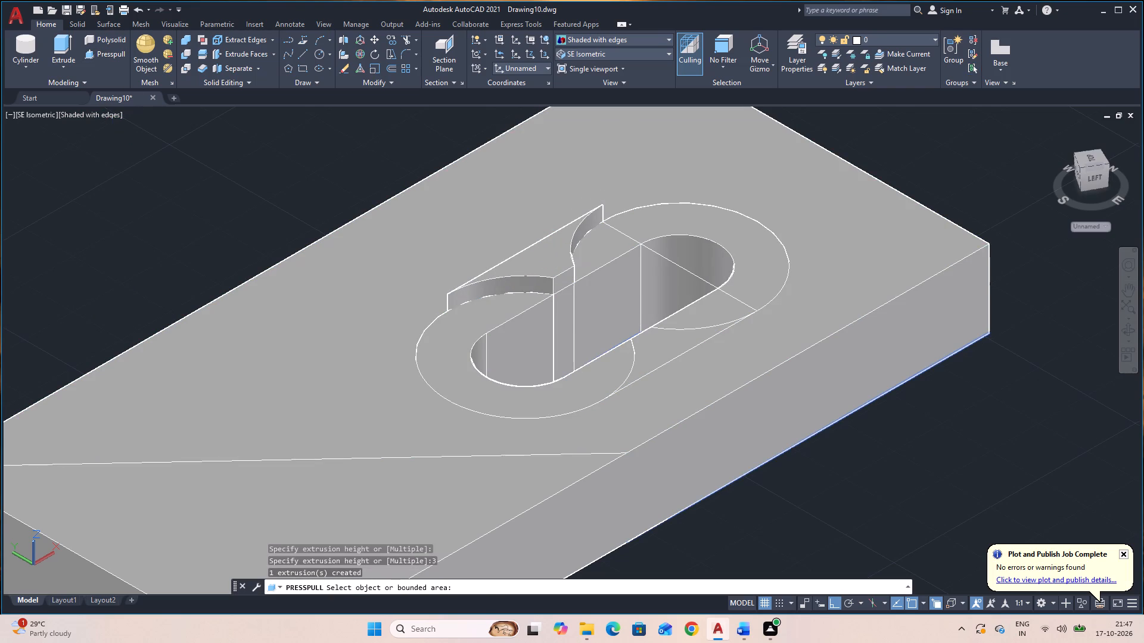
pyautogui.click(667, 349)
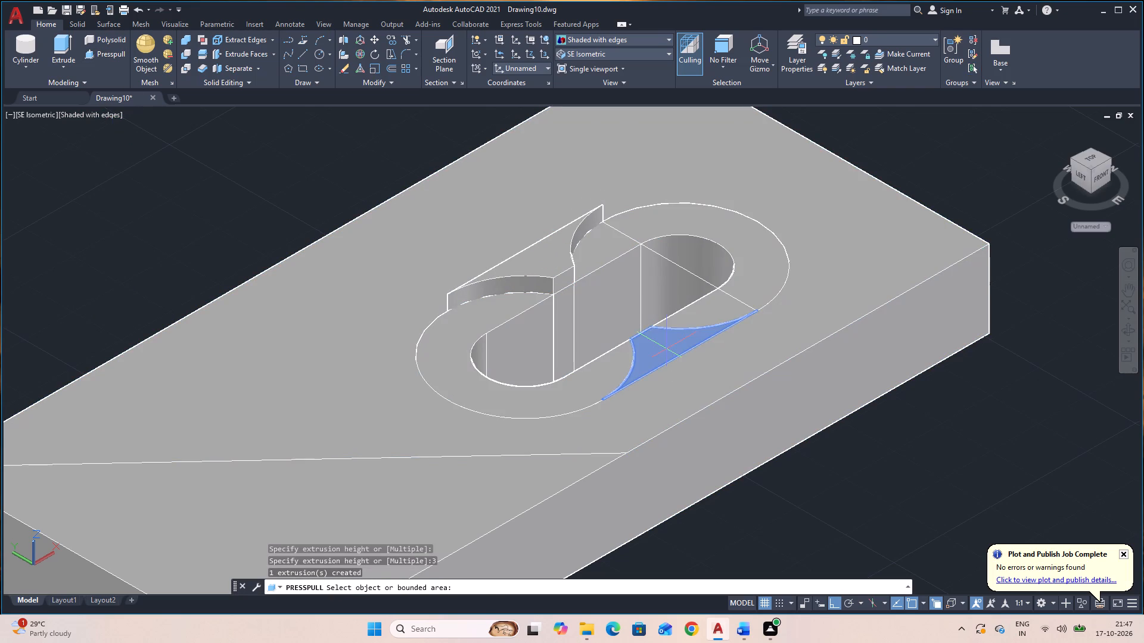
pyautogui.press('3')
pyautogui.press('Return')
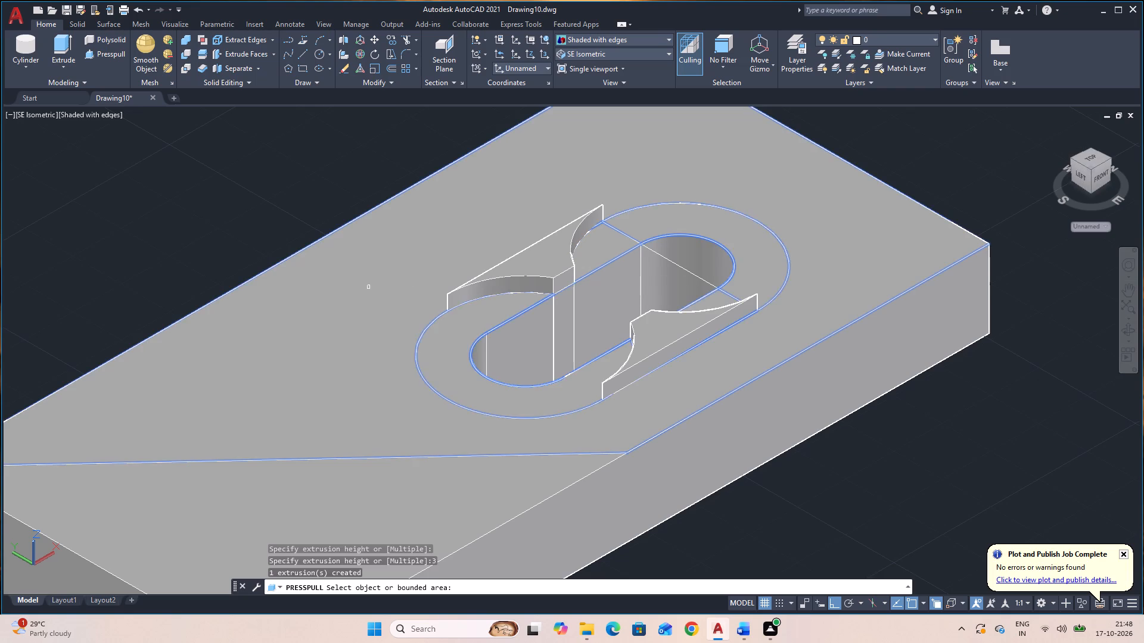
pyautogui.press('Escape')
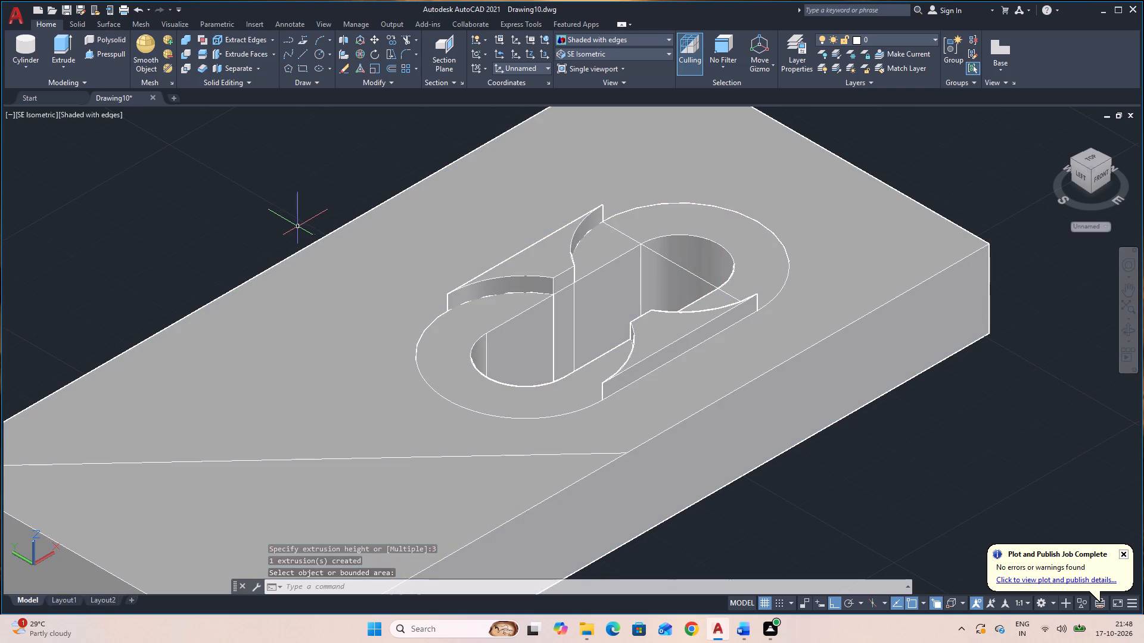
pyautogui.press('Escape')
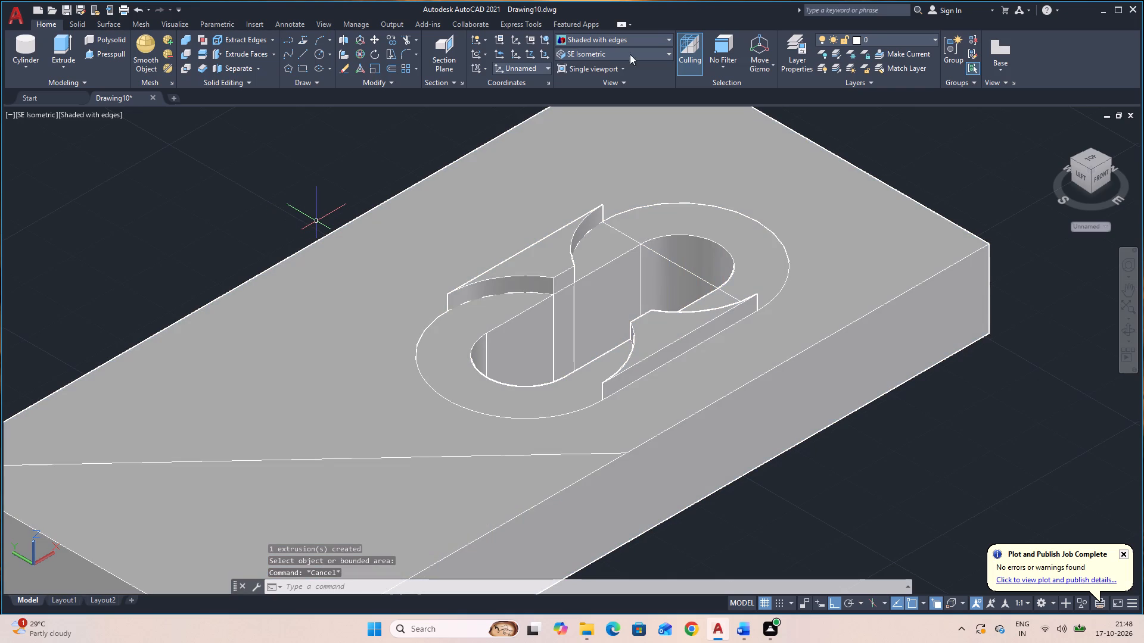
# Press-pull the C-shaped area around the slot end nearer the diagonal corner line up 3.
pyautogui.click(107, 51)
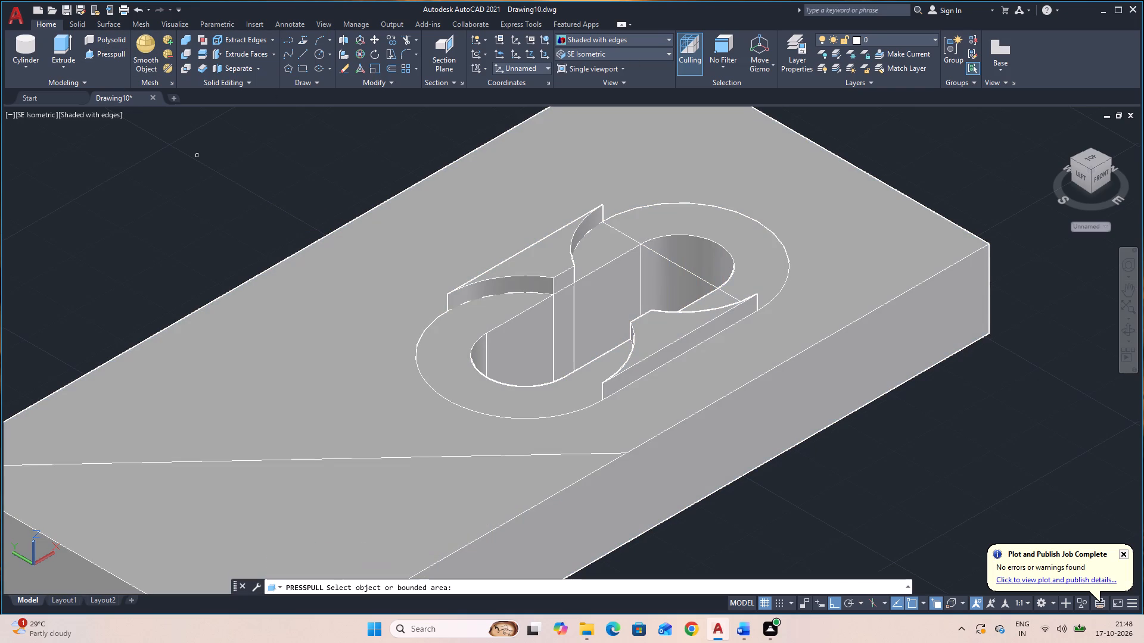
pyautogui.click(455, 346)
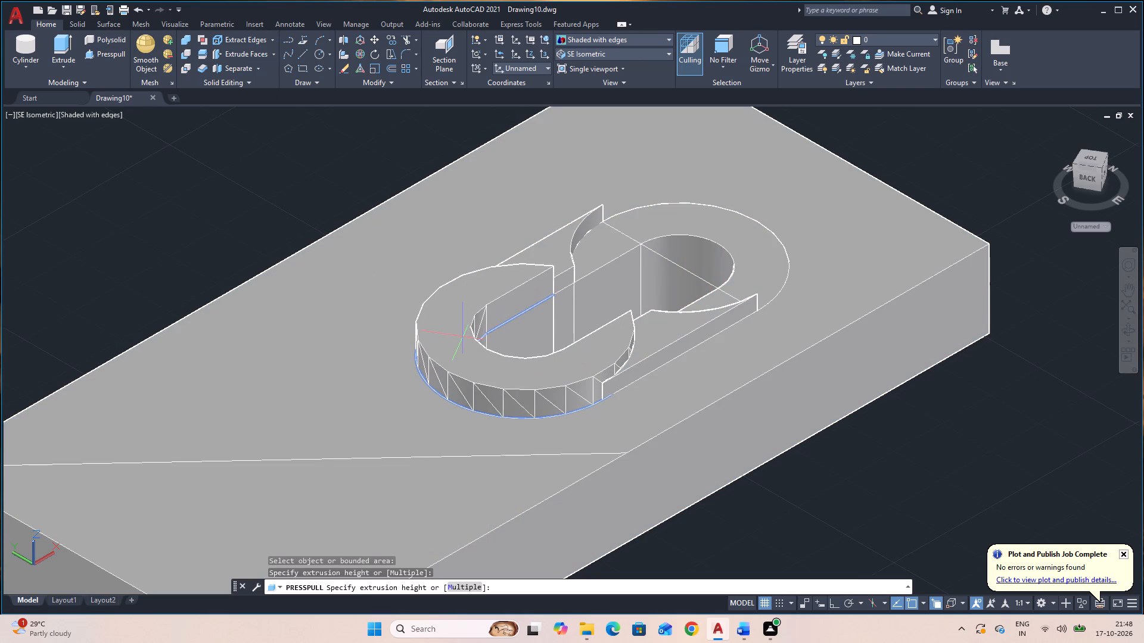
pyautogui.press('3')
pyautogui.press('Return')
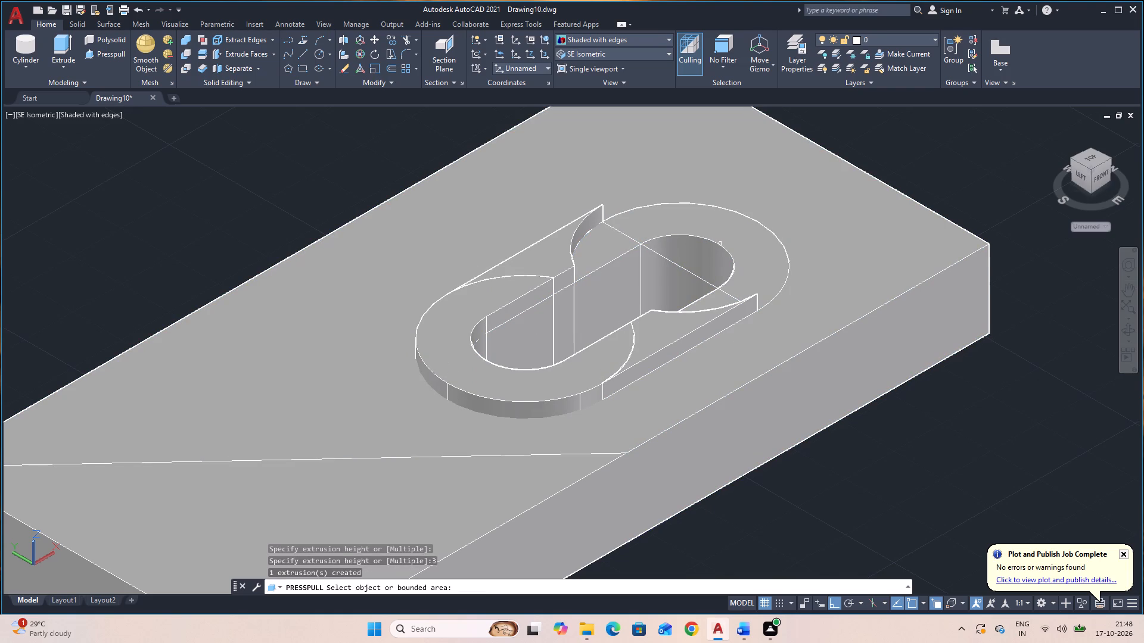
# Erase the line crossing the slot end farther from the diagonal corner line.
pyautogui.press('Escape')
pyautogui.click(695, 276)
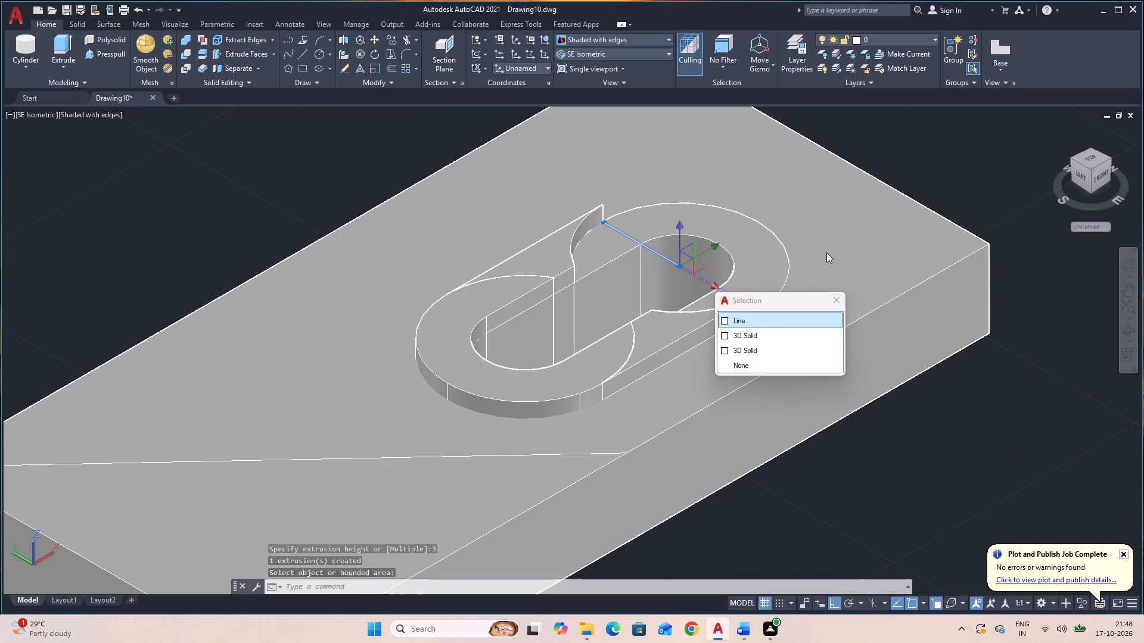
pyautogui.press('Delete')
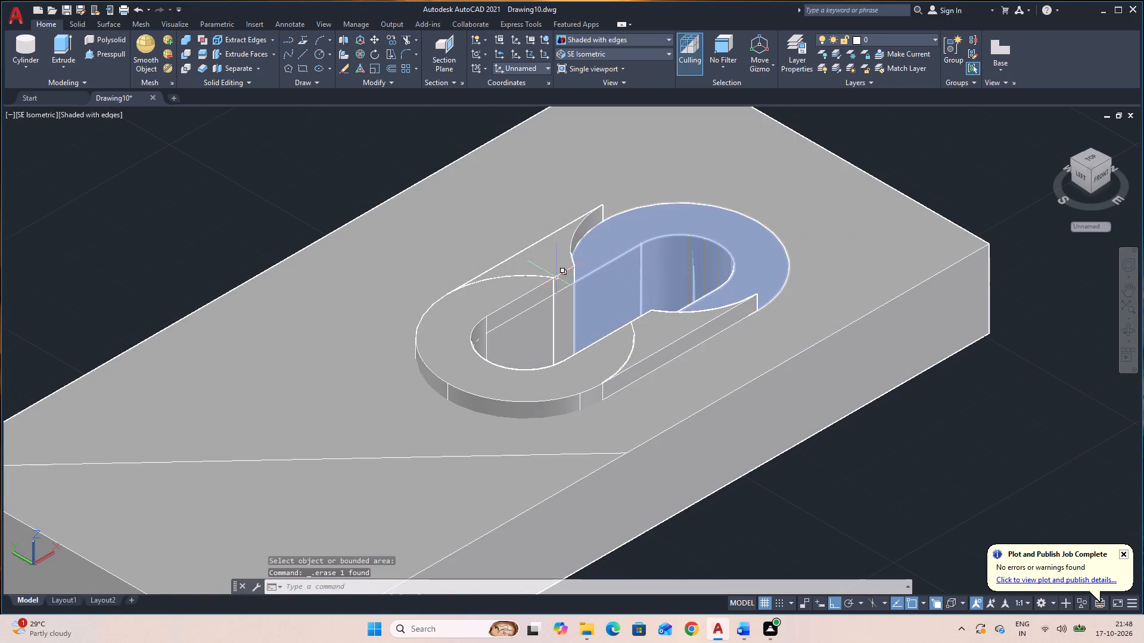
# Press-pull the remaining C-shaped area around the slot end farther from the diagonal line up 3.
pyautogui.click(105, 54)
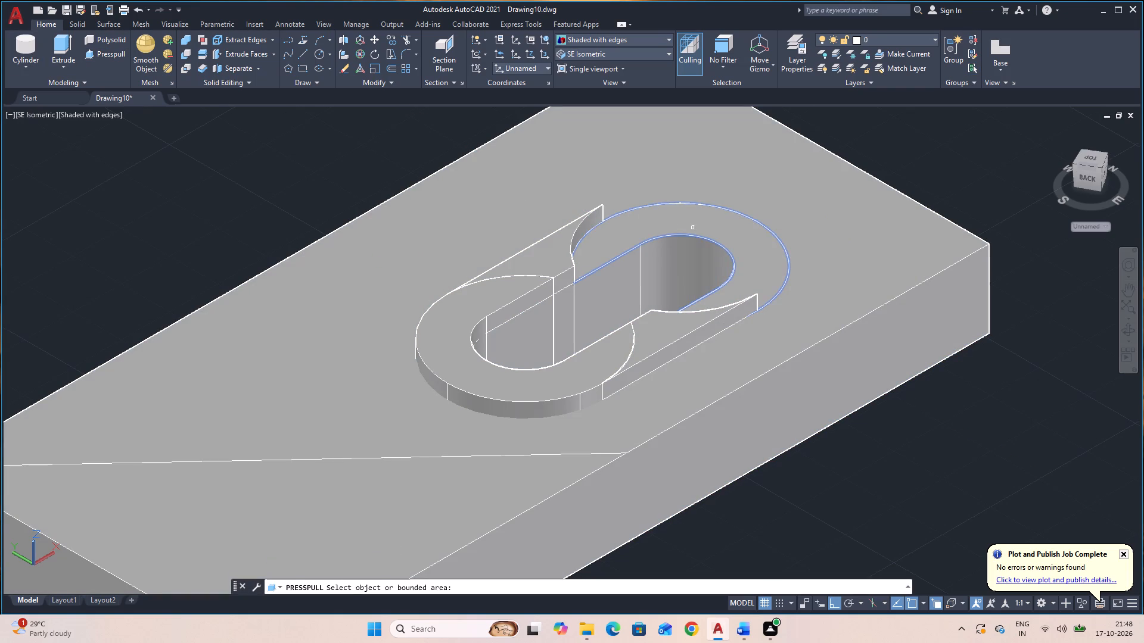
pyautogui.click(694, 228)
pyautogui.press('3')
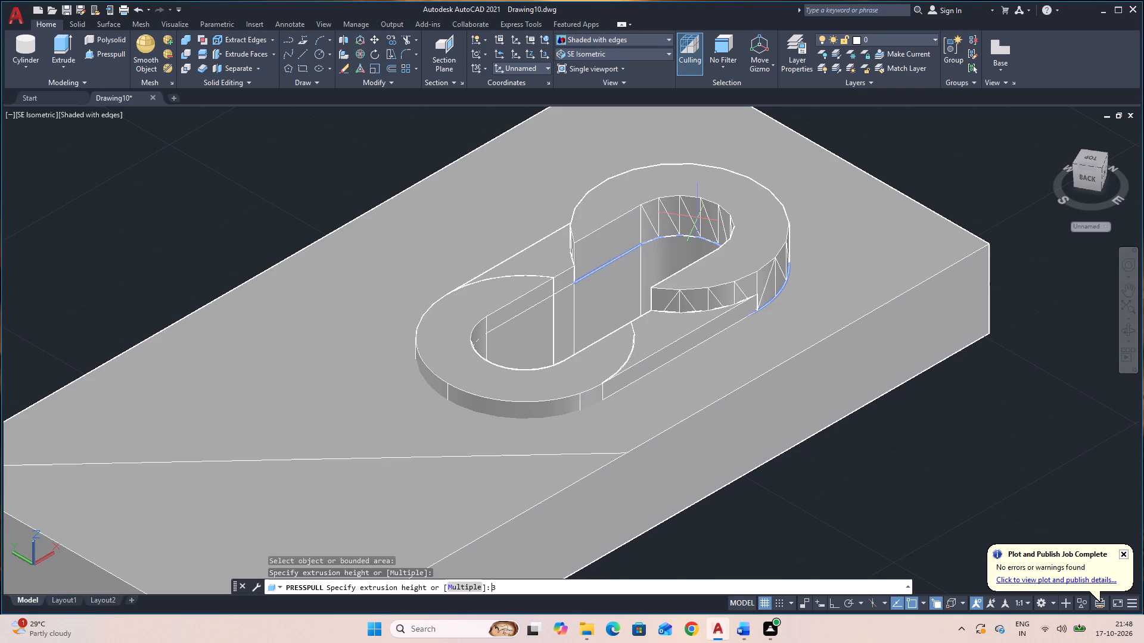
pyautogui.press('Return')
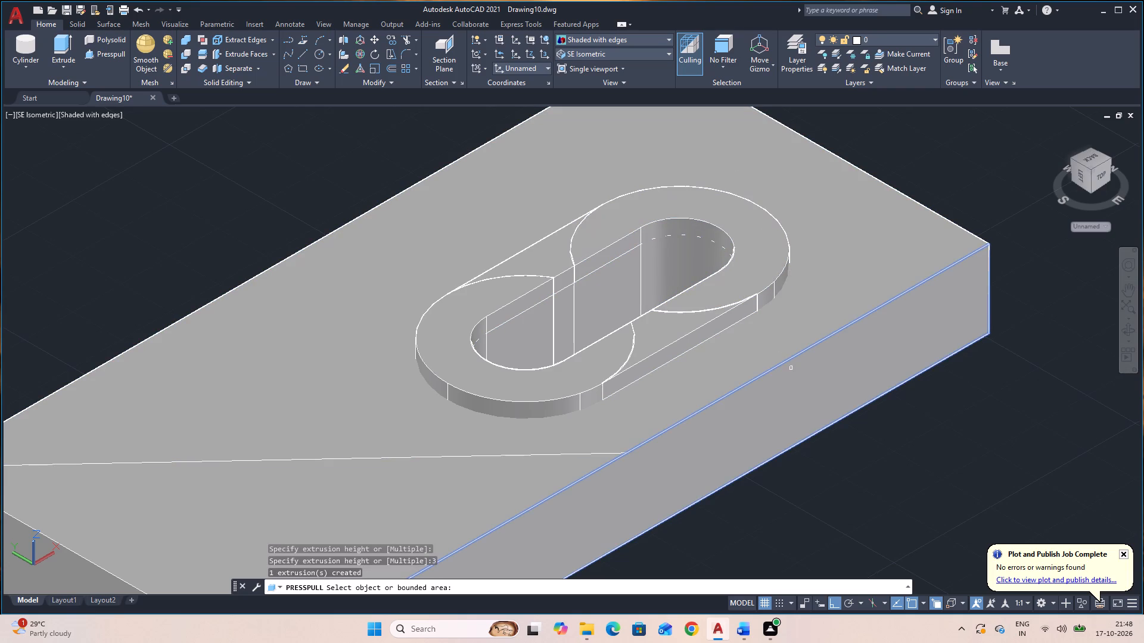
pyautogui.scroll(-1, 791, 369)
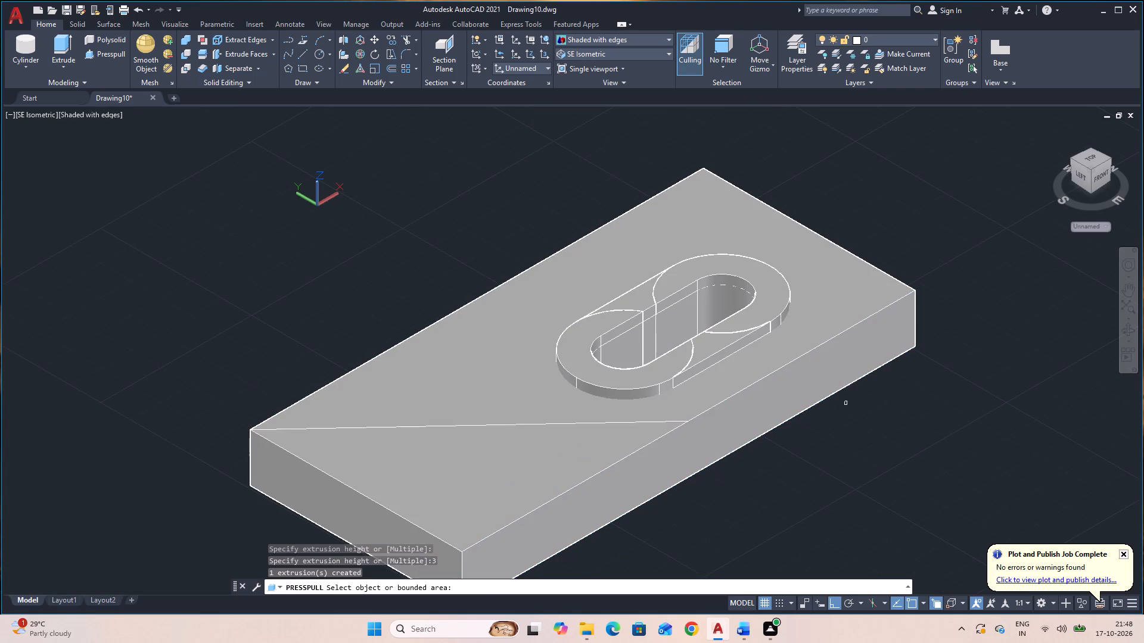
pyautogui.press('Escape')
# Union the plate and all raised boss pieces around the slot into one solid.
pyautogui.click(858, 432)
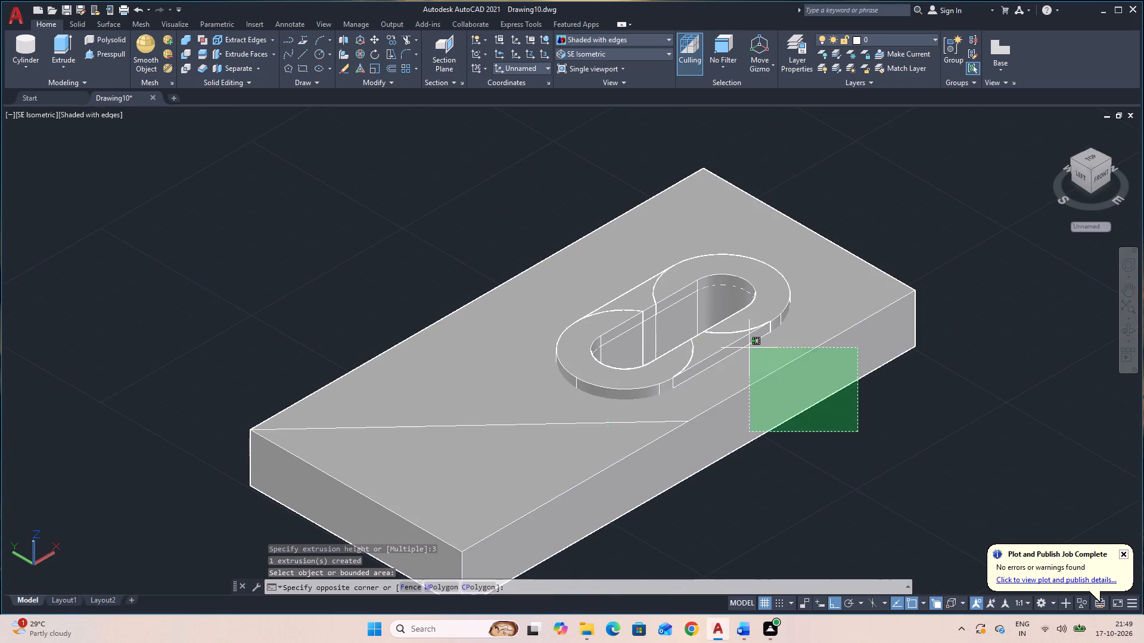
pyautogui.click(306, 272)
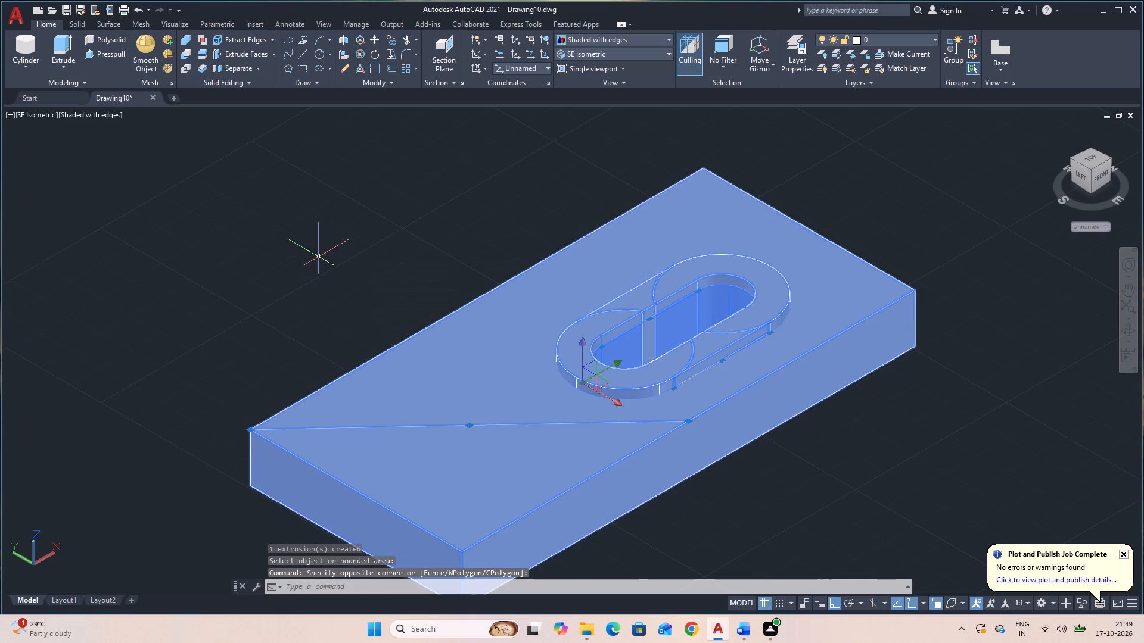
pyautogui.press('u')
pyautogui.press('n')
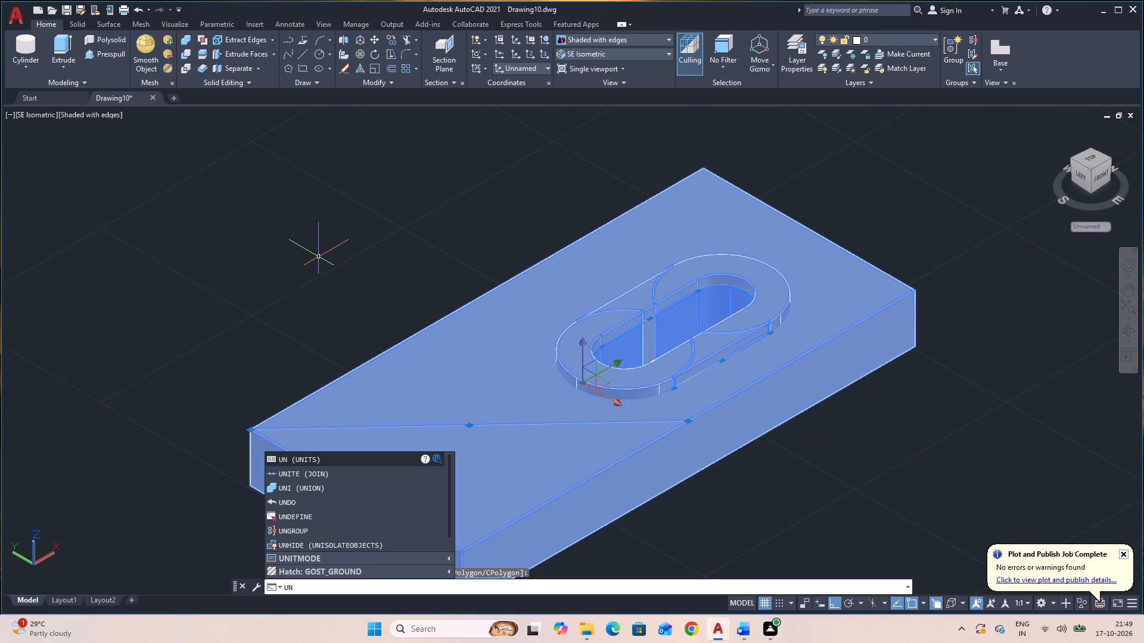
pyautogui.write('IO')
pyautogui.press('n')
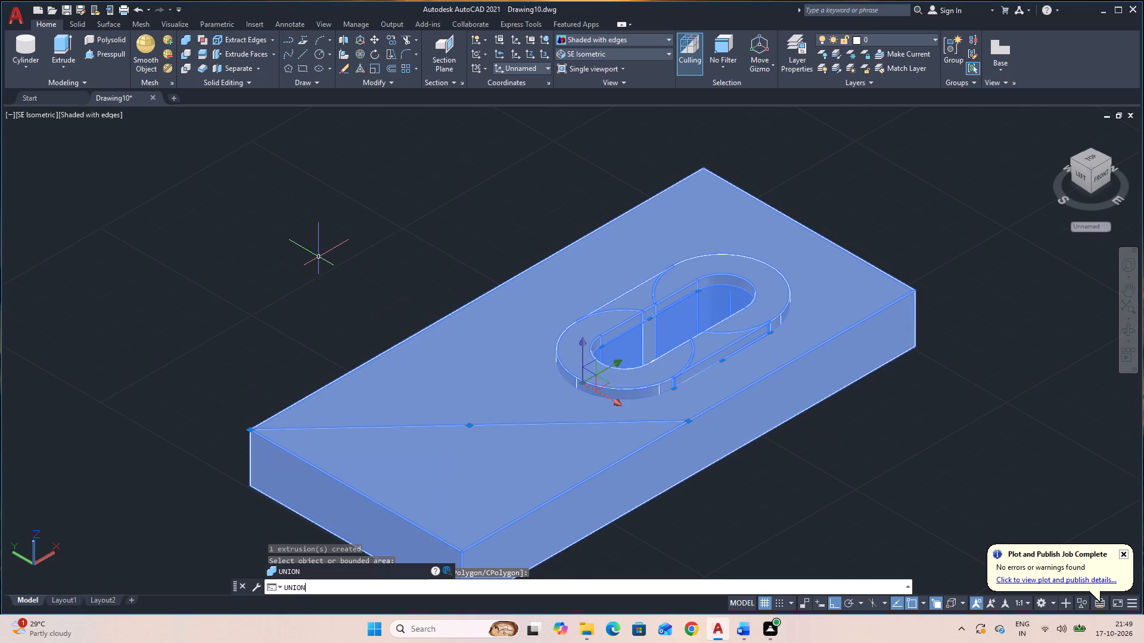
pyautogui.press('space')
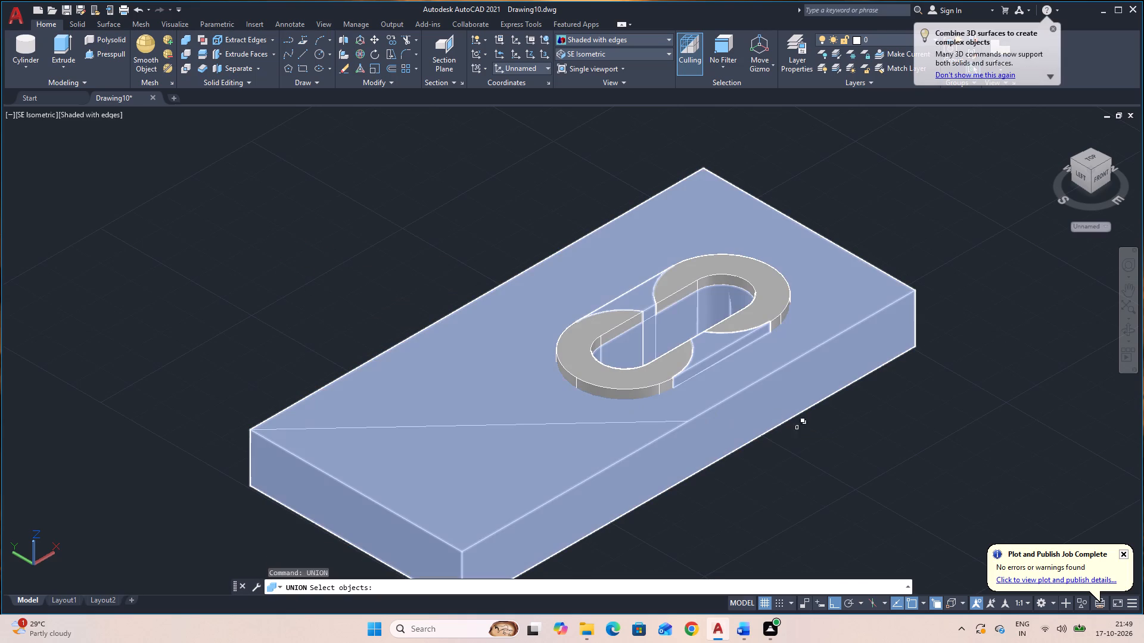
pyautogui.click(884, 466)
pyautogui.click(201, 176)
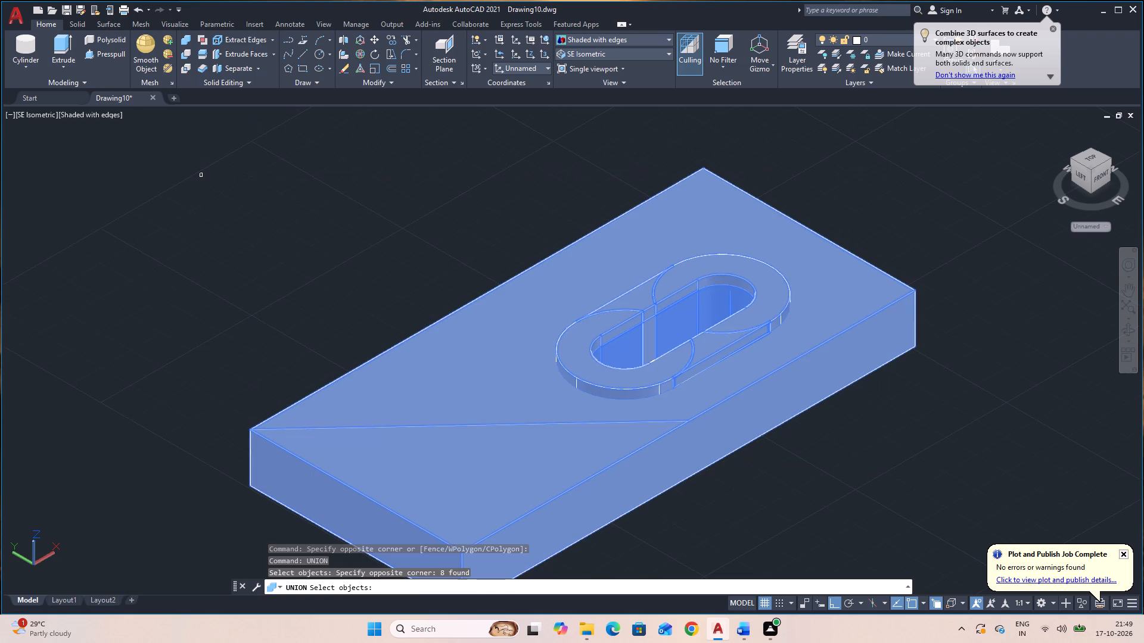
pyautogui.press('Return')
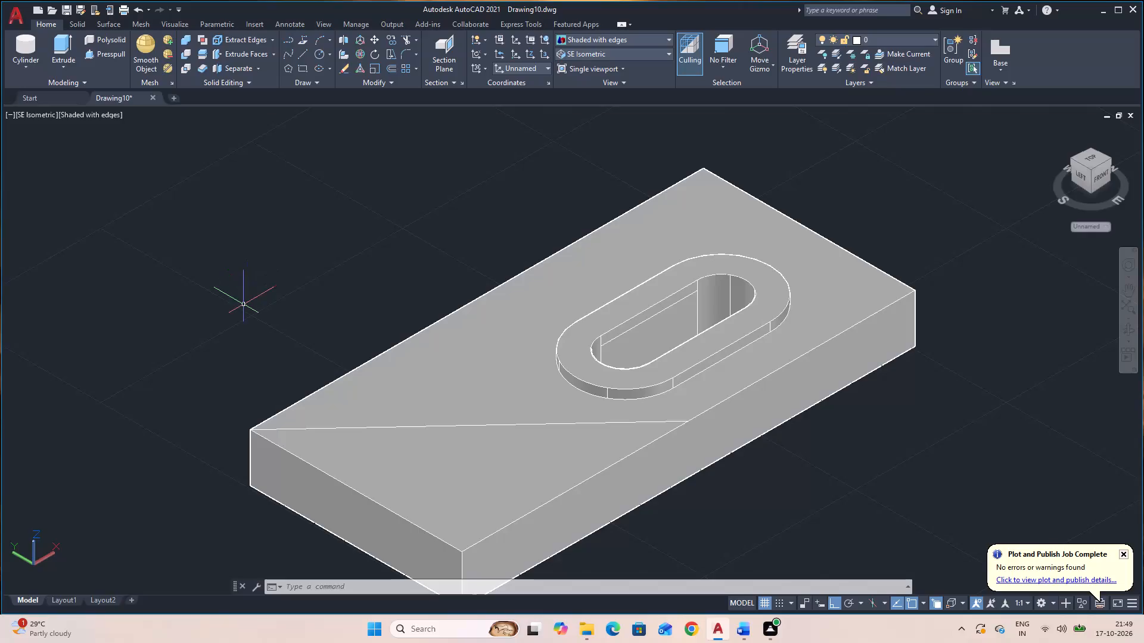
# Press-pull the triangular corner area beyond the diagonal line down through the full plate thickness to cut it off.
pyautogui.click(109, 52)
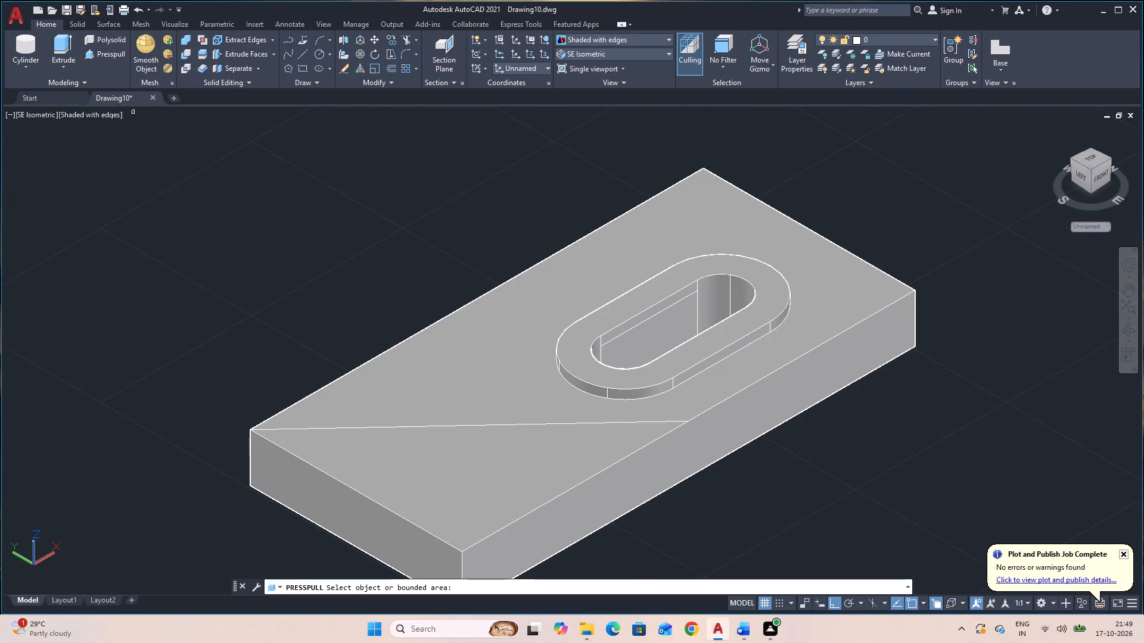
pyautogui.click(463, 522)
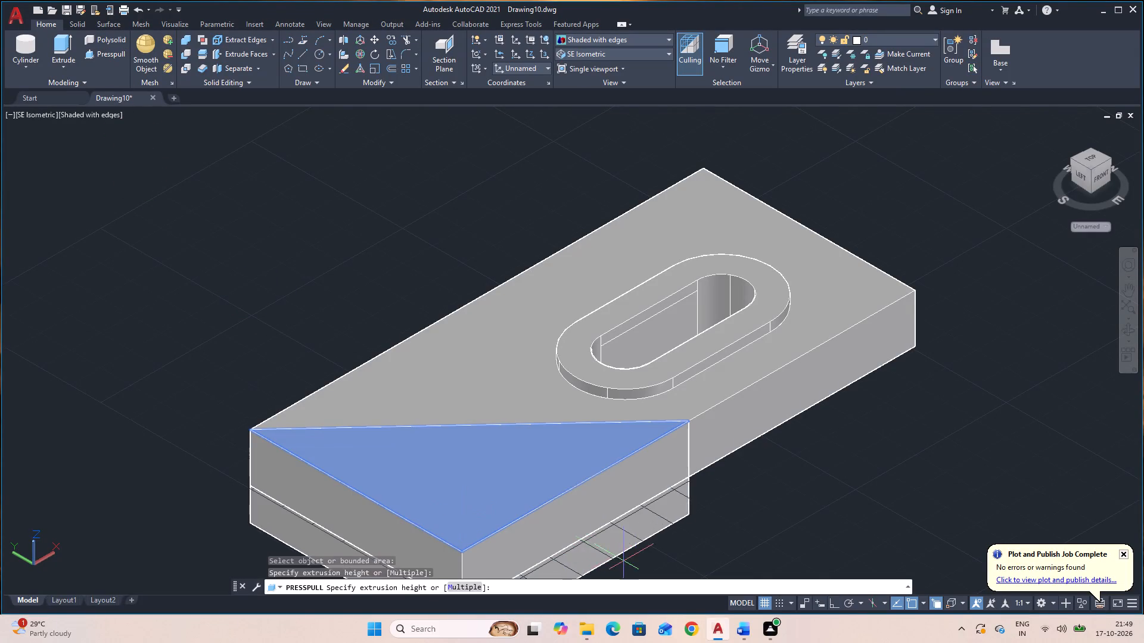
pyautogui.click(639, 574)
pyautogui.moveTo(580, 520); pyautogui.dragTo(564, 489, button='middle')
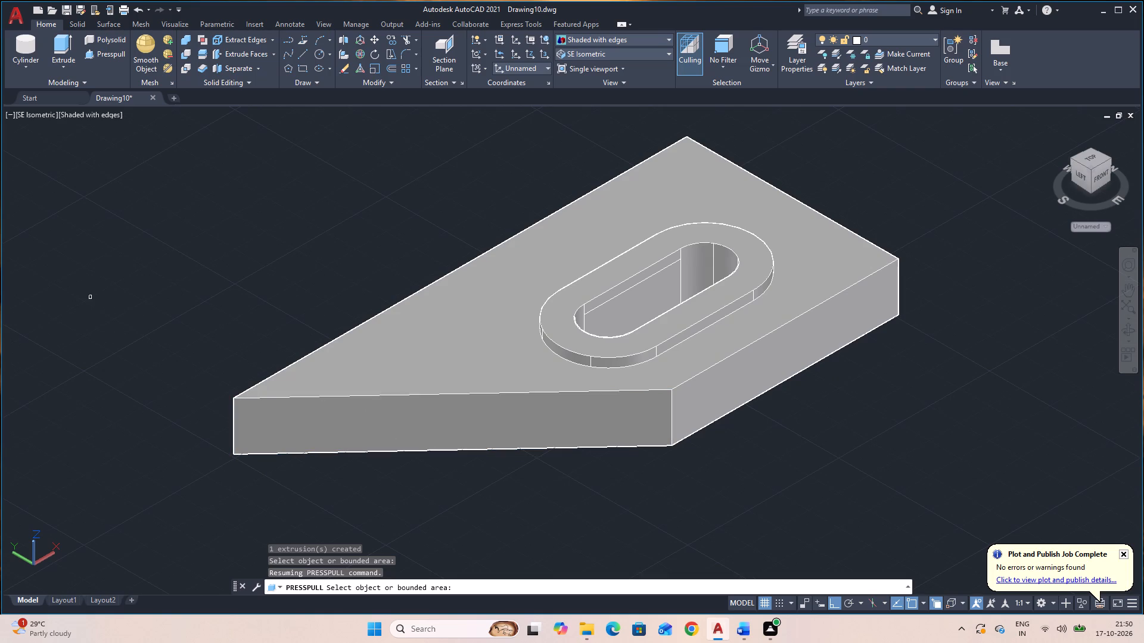
pyautogui.moveTo(152, 279); pyautogui.dragTo(128, 333, button='middle')
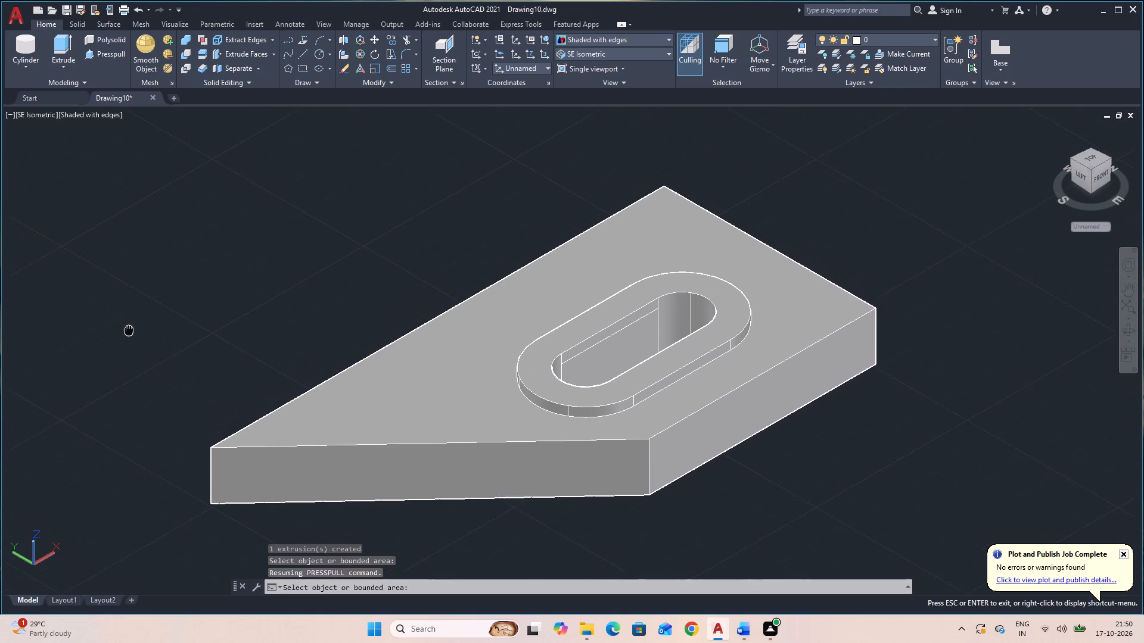
pyautogui.moveTo(128, 333); pyautogui.dragTo(119, 373, button='middle')
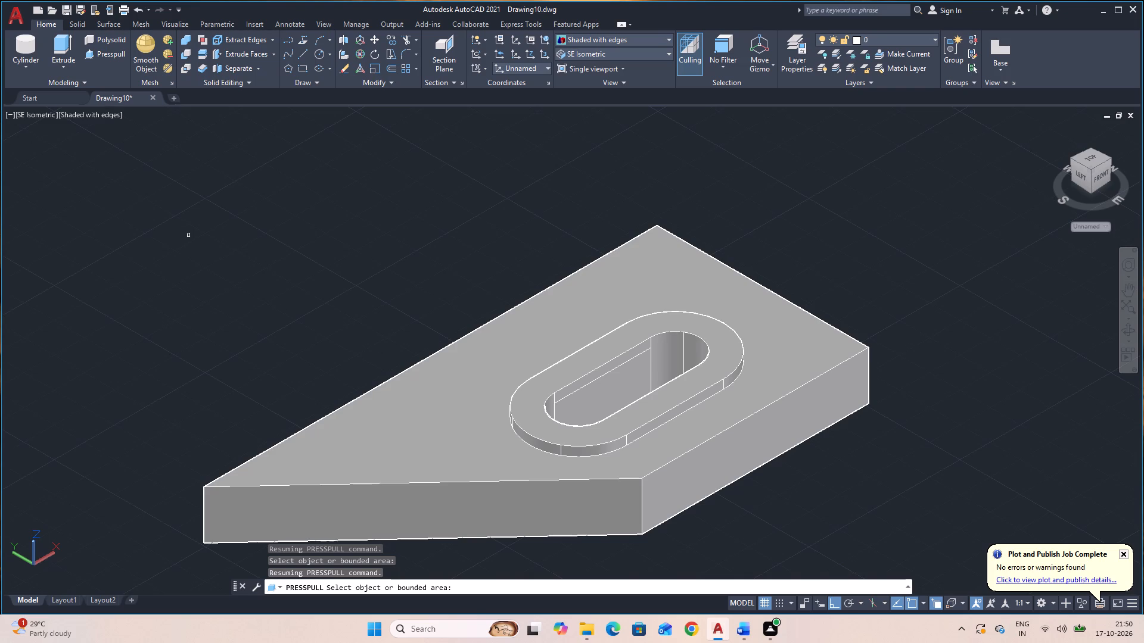
pyautogui.press('Escape')
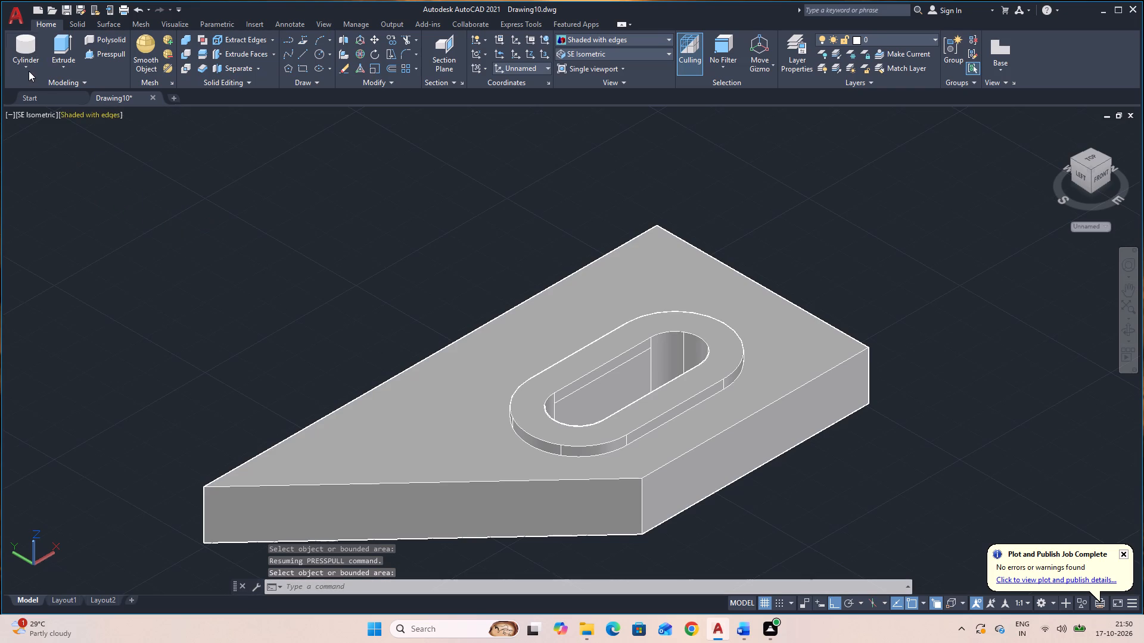
# Create an upright box from the plate's pointed top corner along its long back edge, length 150, width 16 and height 50.
pyautogui.click(29, 71)
pyautogui.click(36, 92)
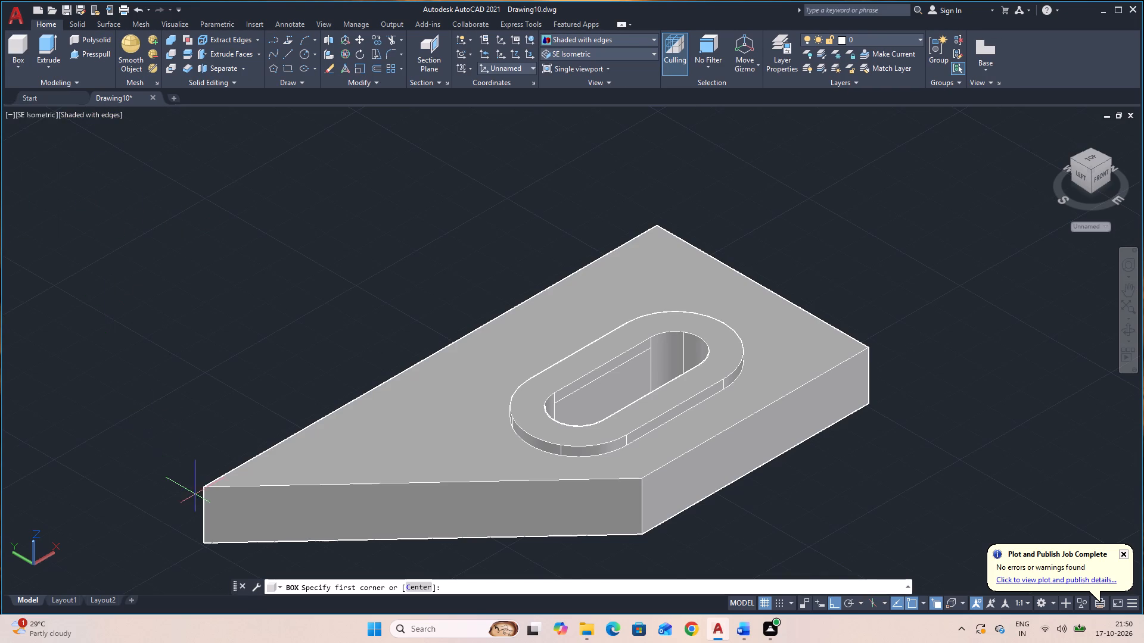
pyautogui.click(207, 488)
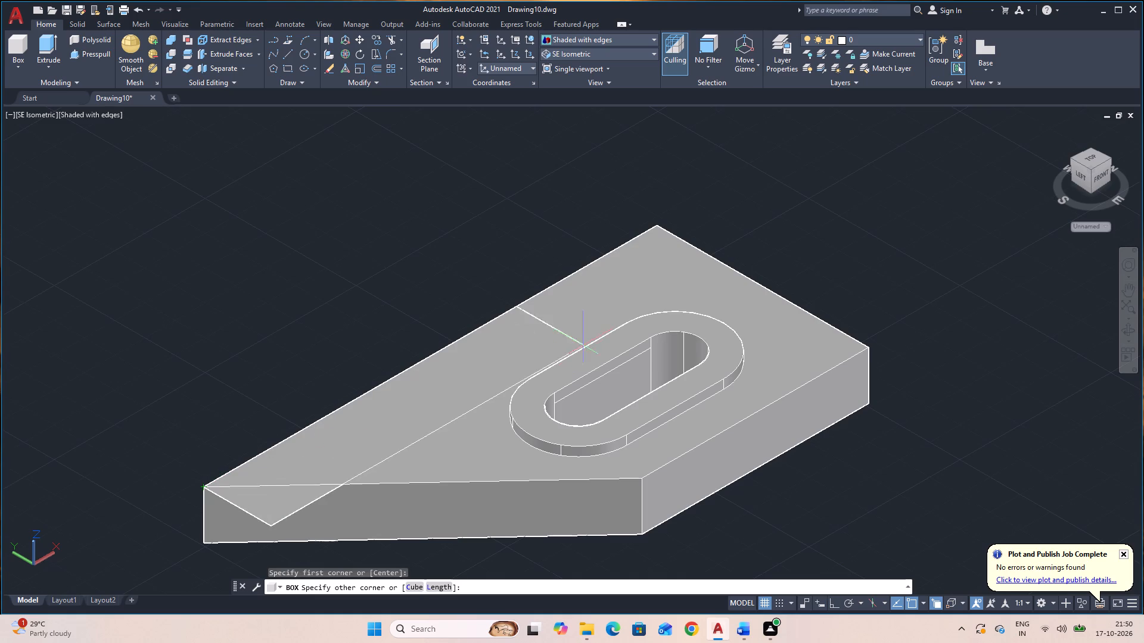
pyautogui.write('L')
pyautogui.press('space')
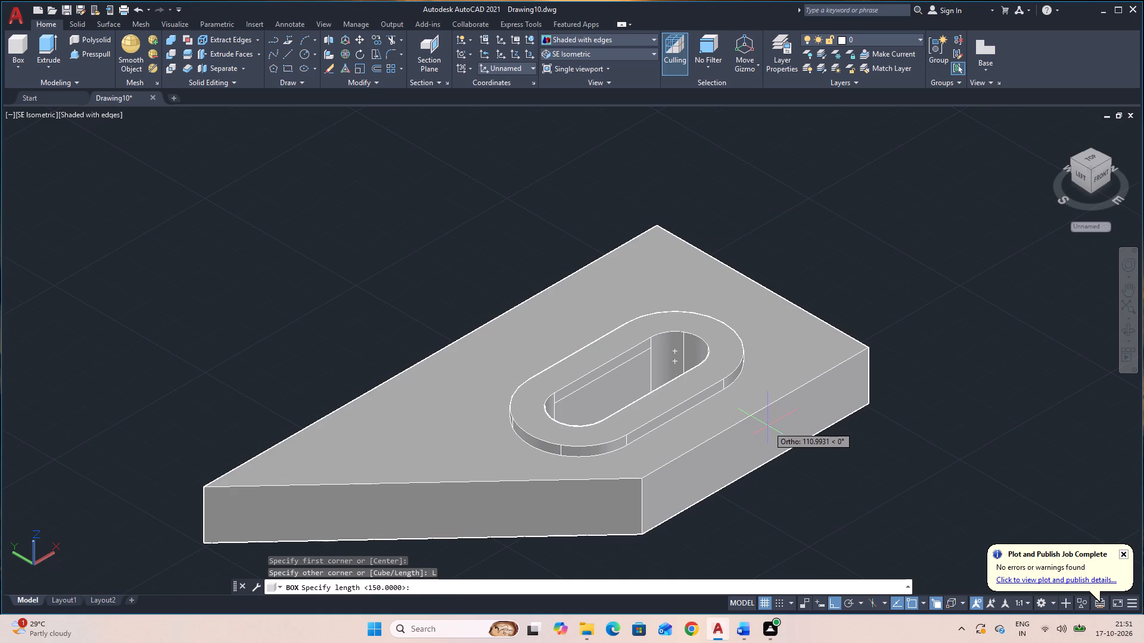
pyautogui.press('F8')
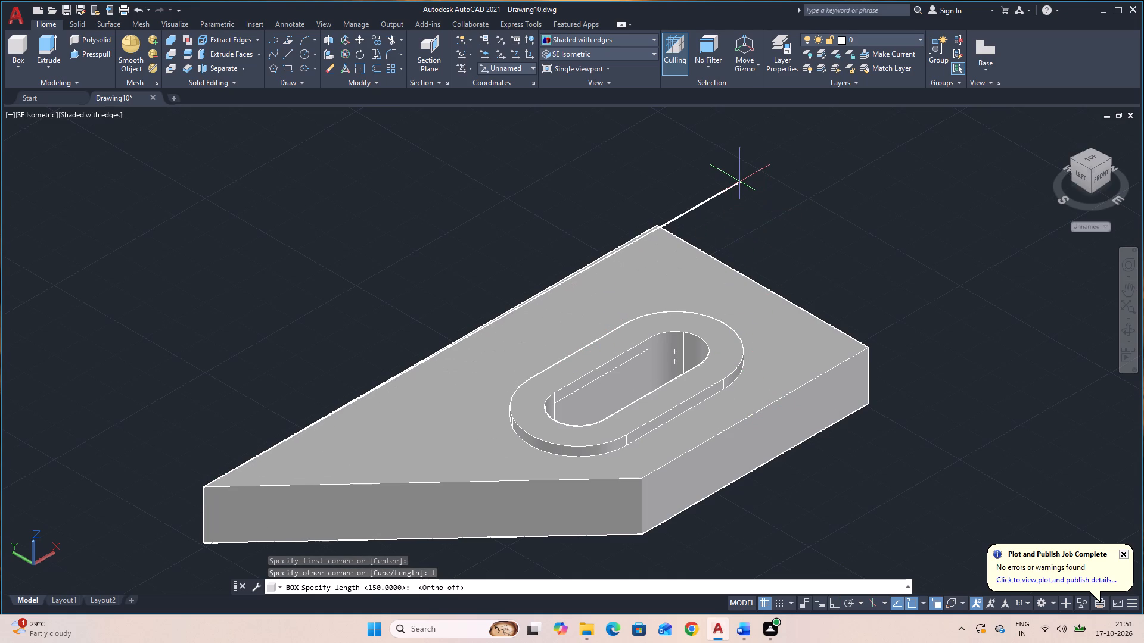
pyautogui.press('F8')
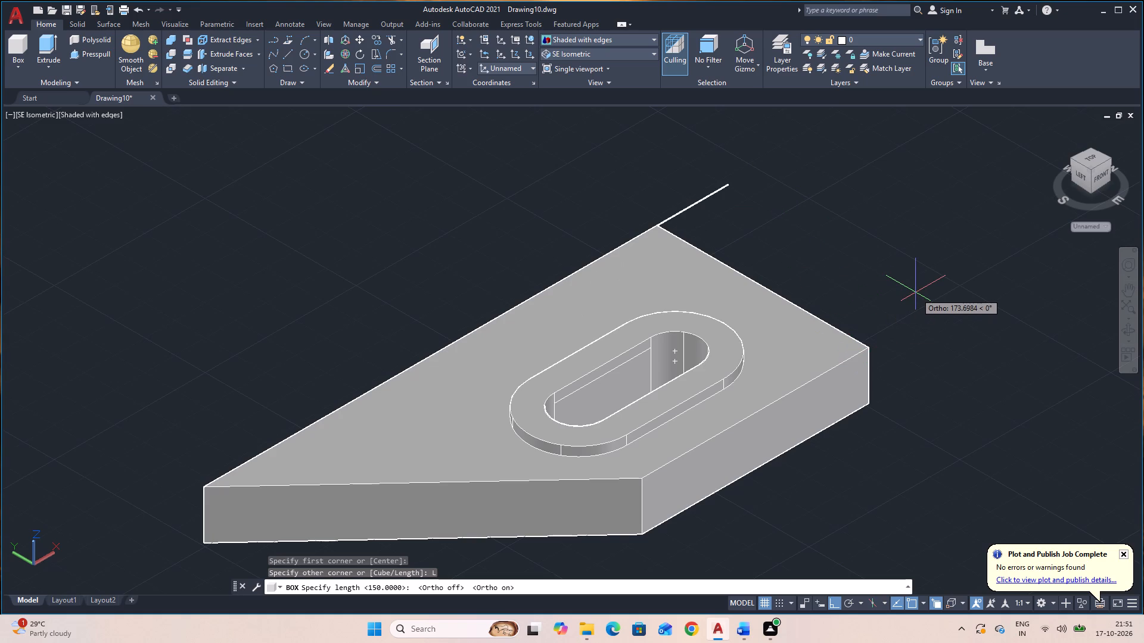
pyautogui.write('150')
pyautogui.press('Return')
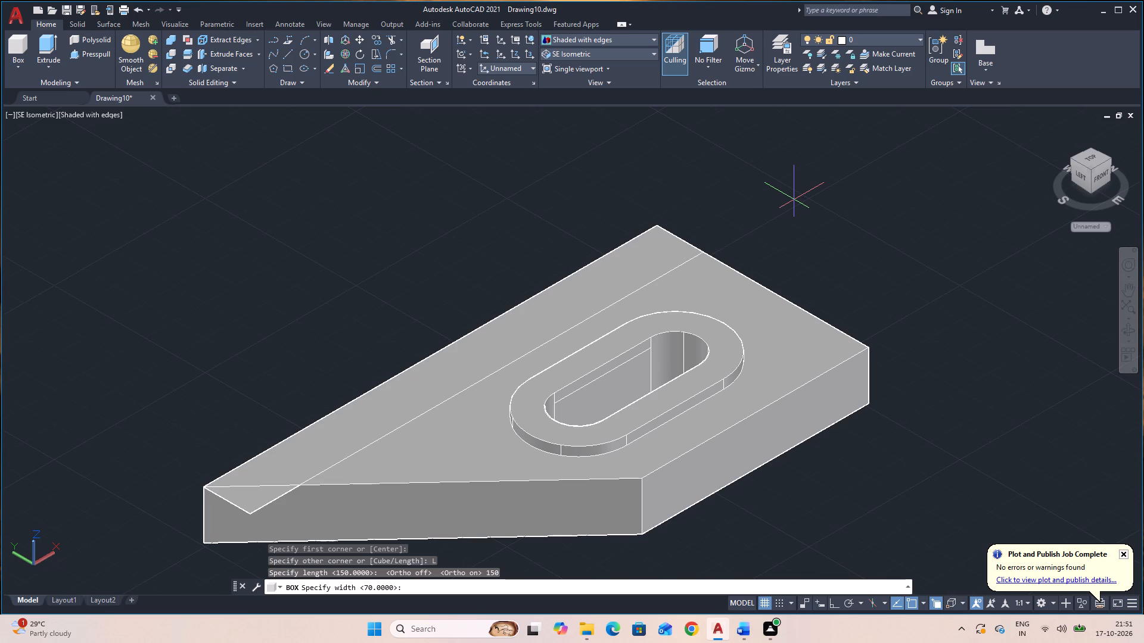
pyautogui.write('16')
pyautogui.press('Return')
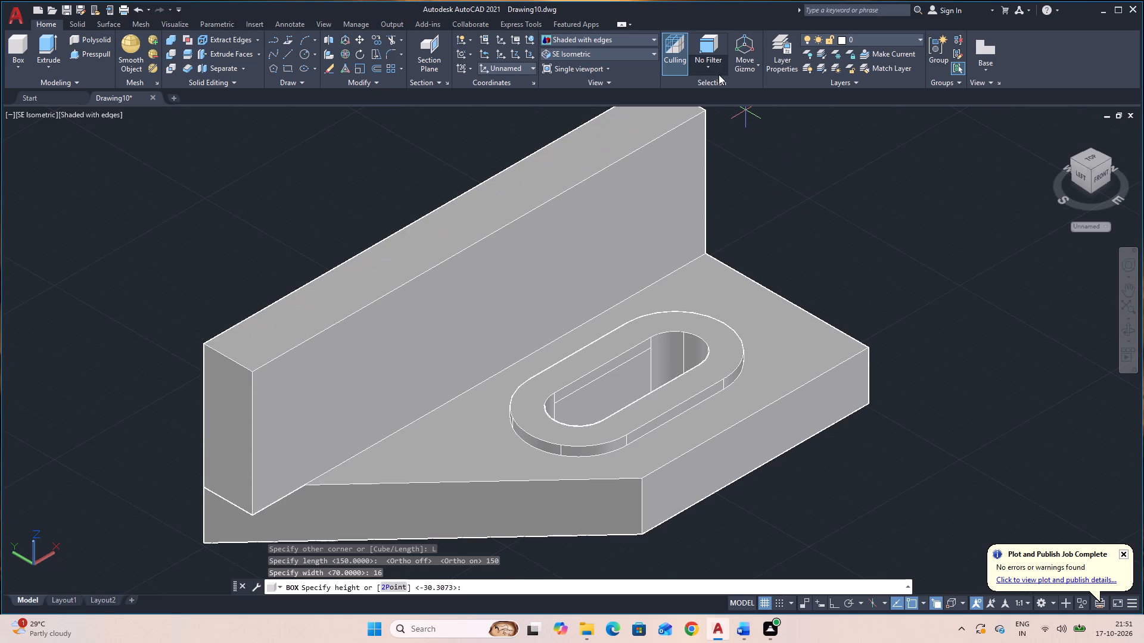
pyautogui.moveTo(742, 146); pyautogui.dragTo(712, 236, button='middle')
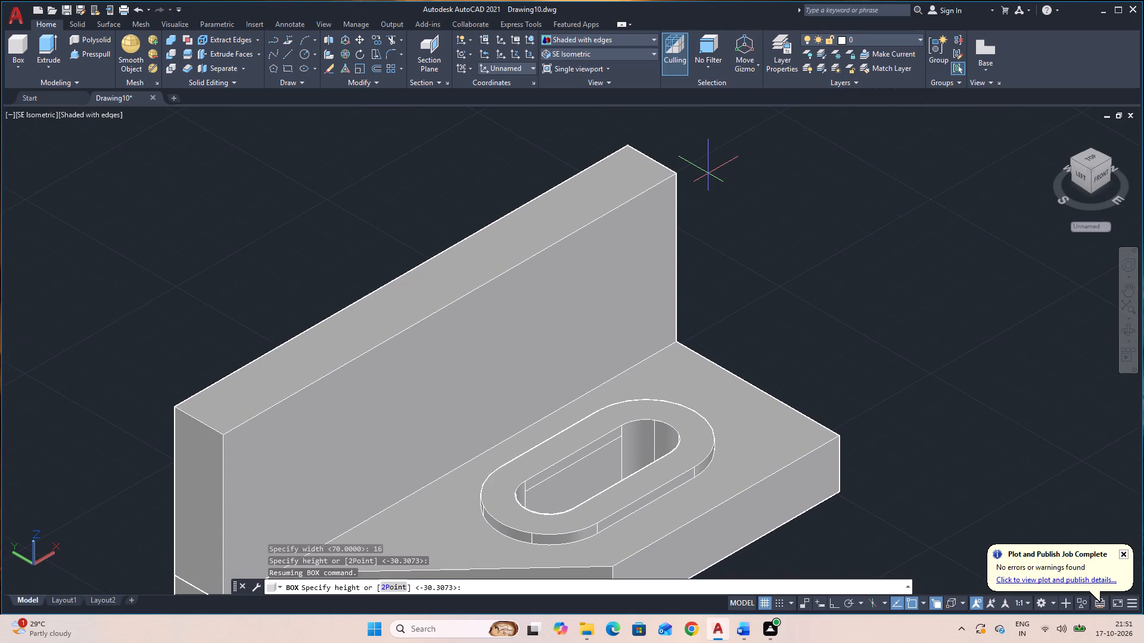
pyautogui.write('50')
pyautogui.press('Return')
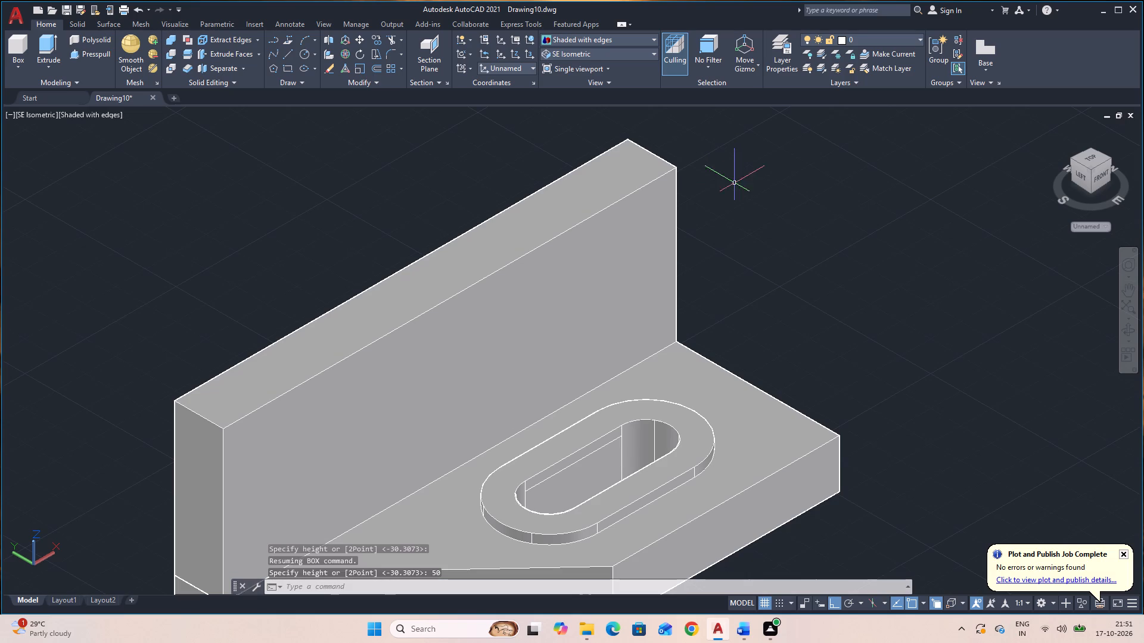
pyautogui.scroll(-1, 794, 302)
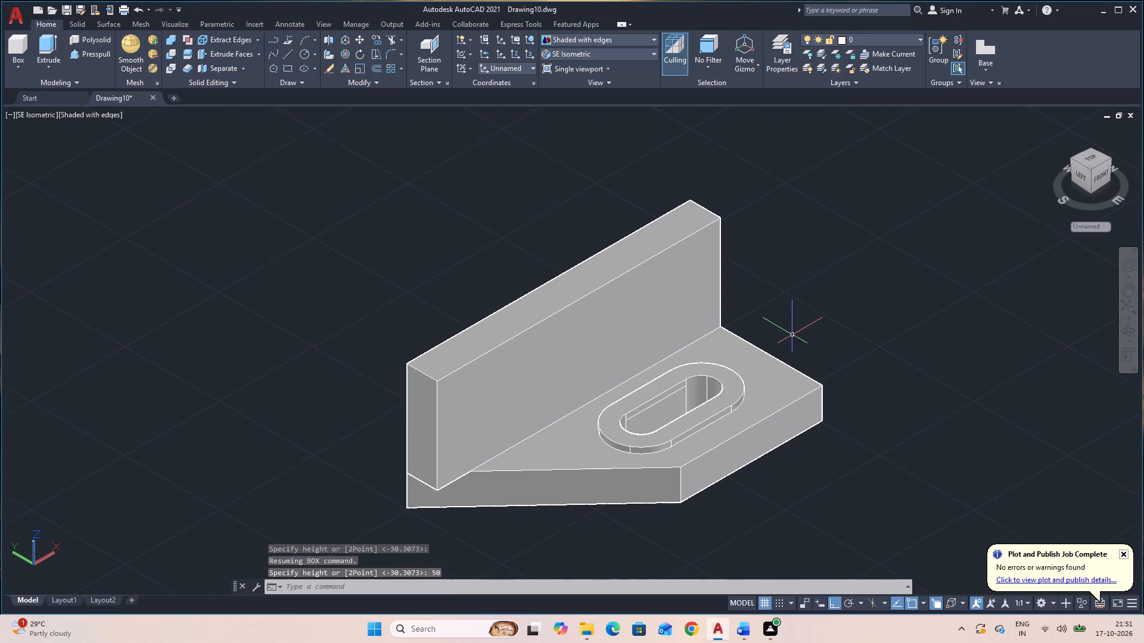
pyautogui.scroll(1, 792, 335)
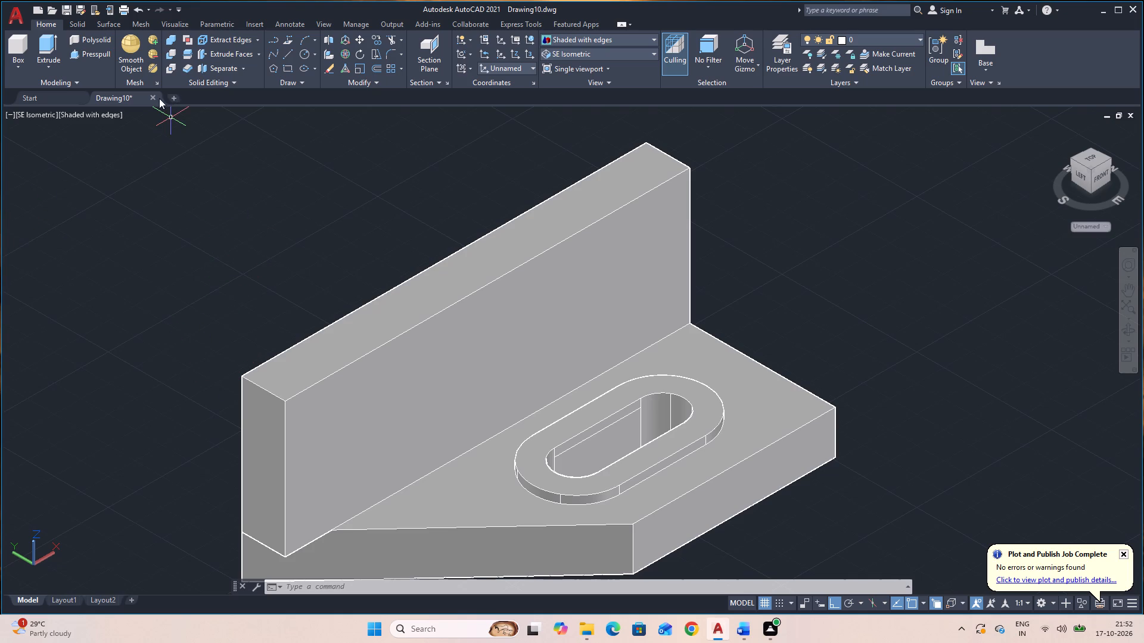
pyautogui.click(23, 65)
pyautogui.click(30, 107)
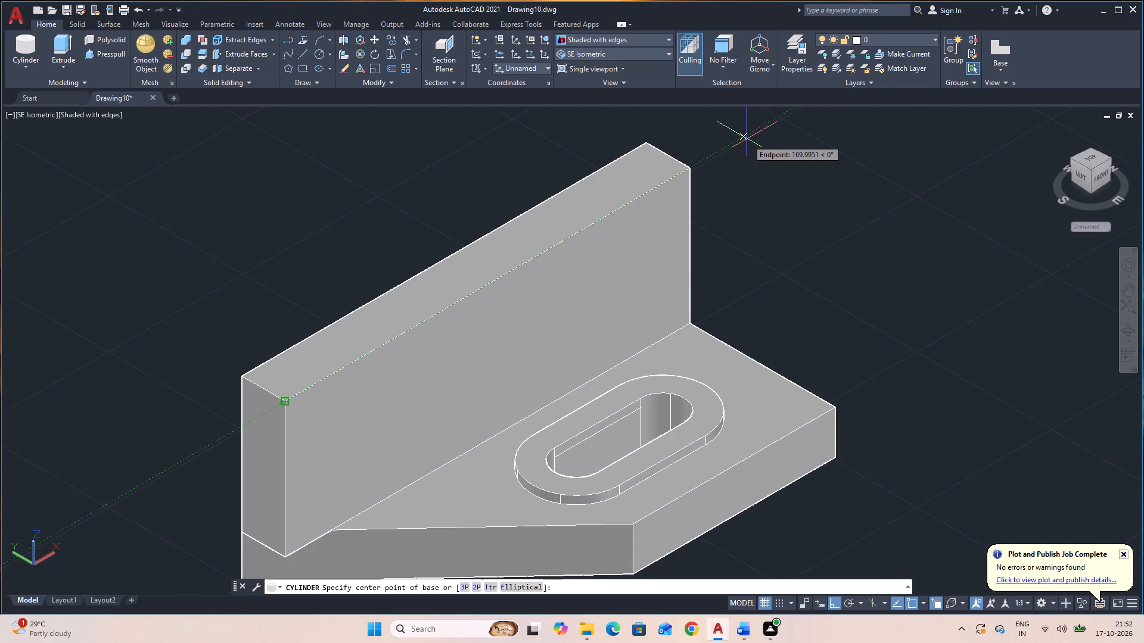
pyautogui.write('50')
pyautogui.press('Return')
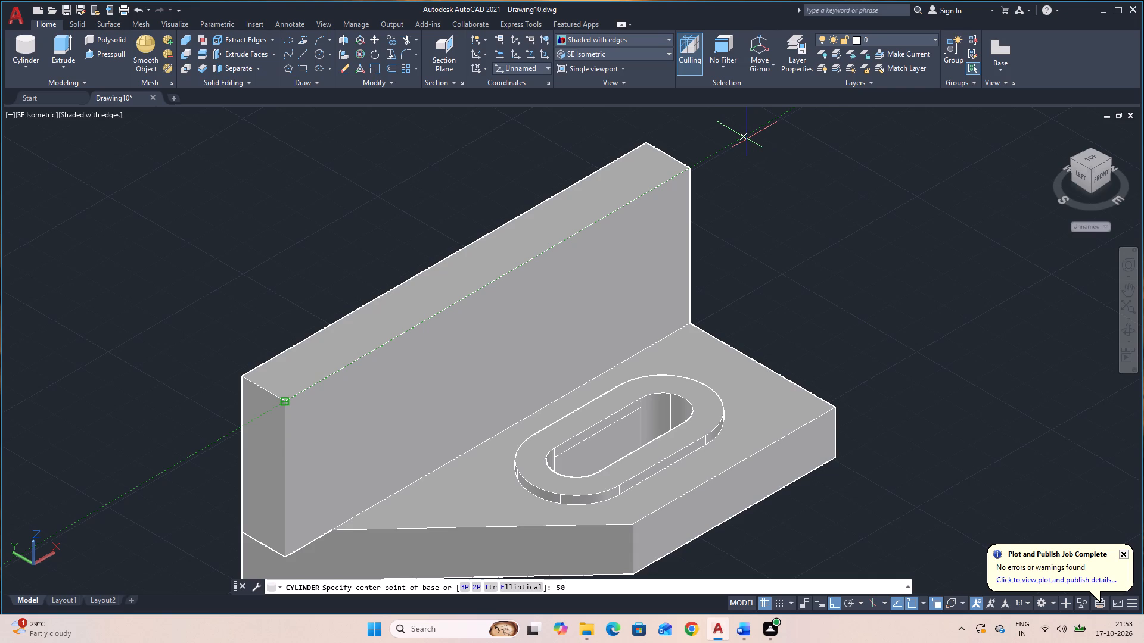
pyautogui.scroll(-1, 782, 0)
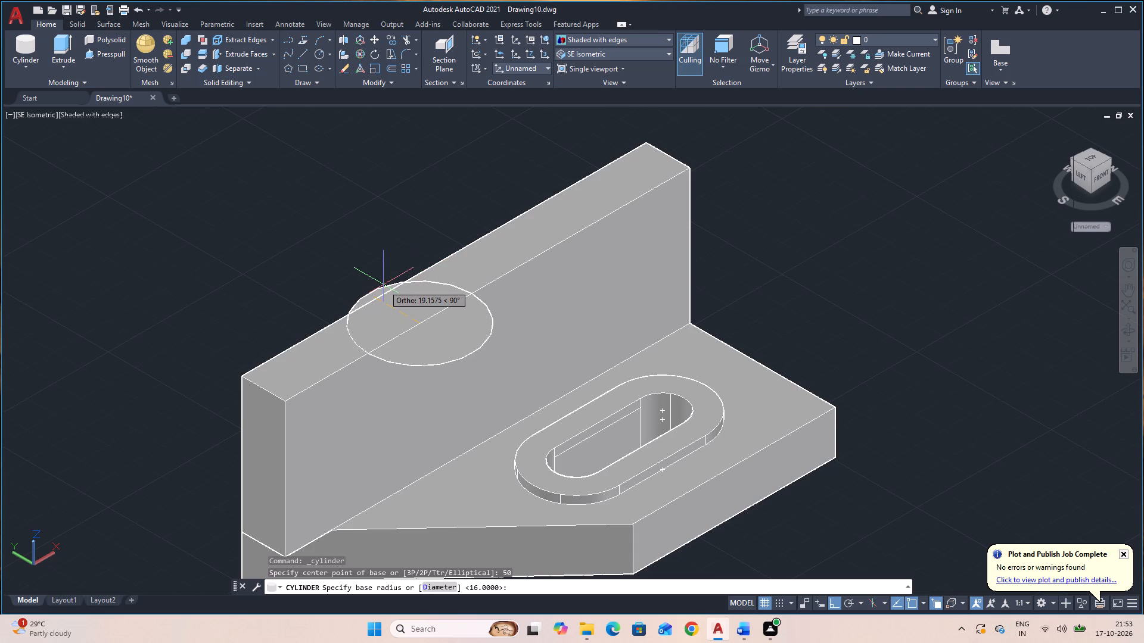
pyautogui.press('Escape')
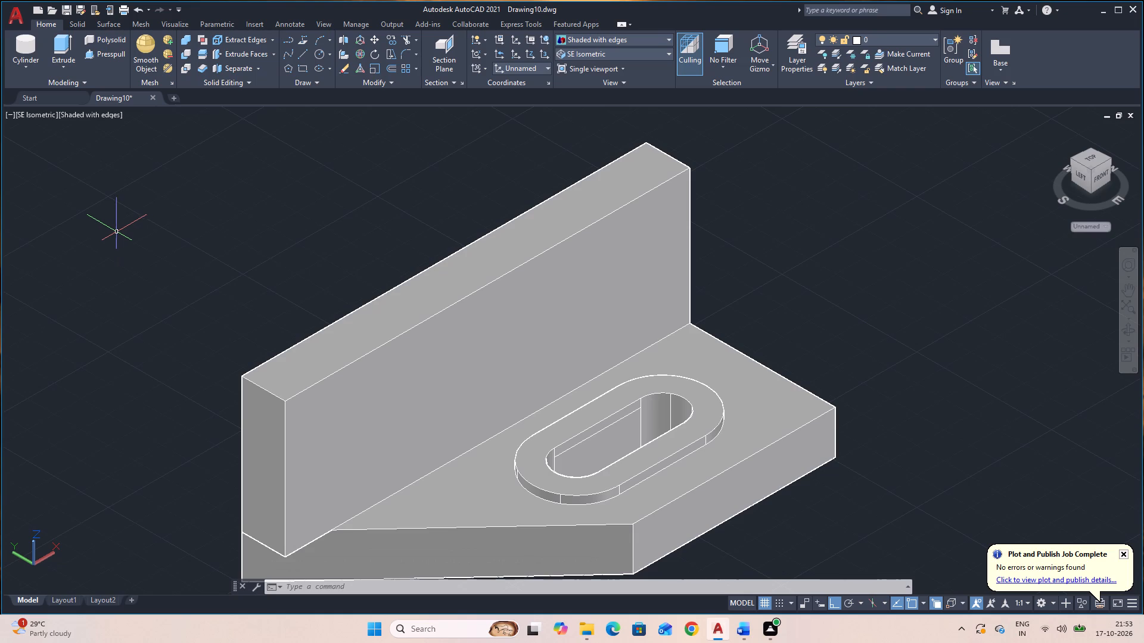
# Create a horizontal cylinder centred 25 along the wall's slot-side top edge from the pointed-corner end, radius 25, axis extending 25 toward the wall's back.
pyautogui.click(27, 47)
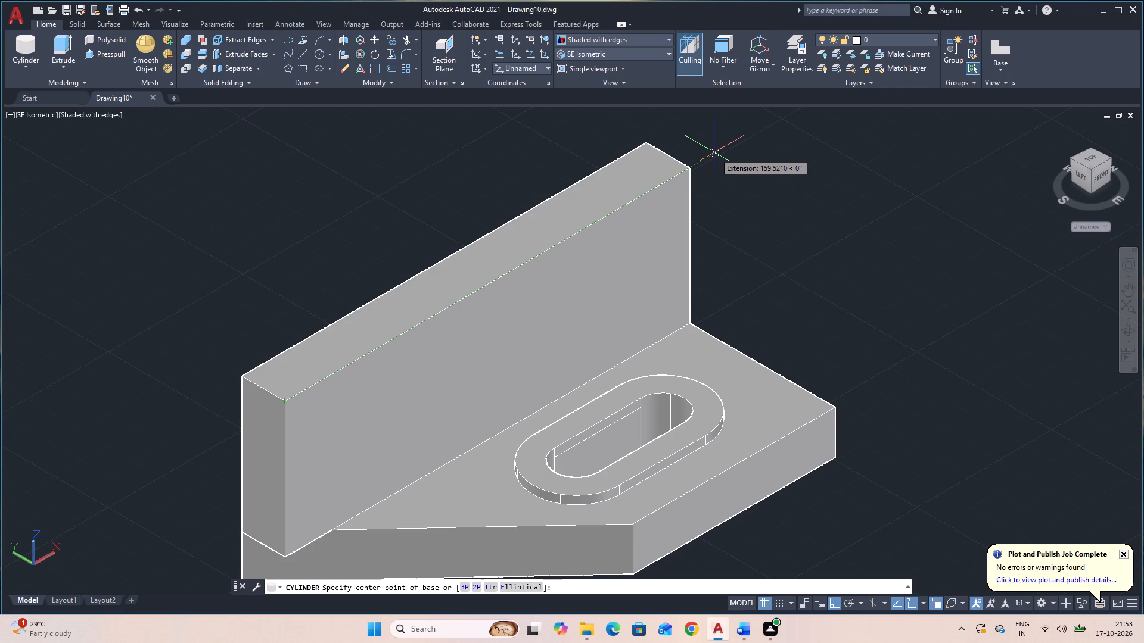
pyautogui.write('25')
pyautogui.press('Return')
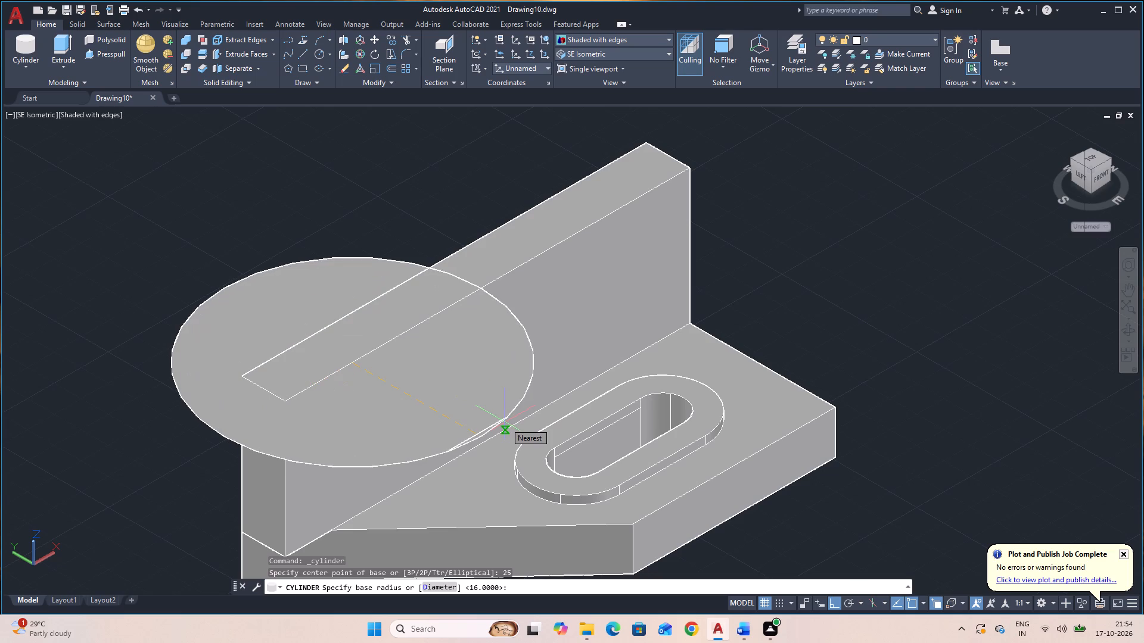
pyautogui.write('25')
pyautogui.press('Return')
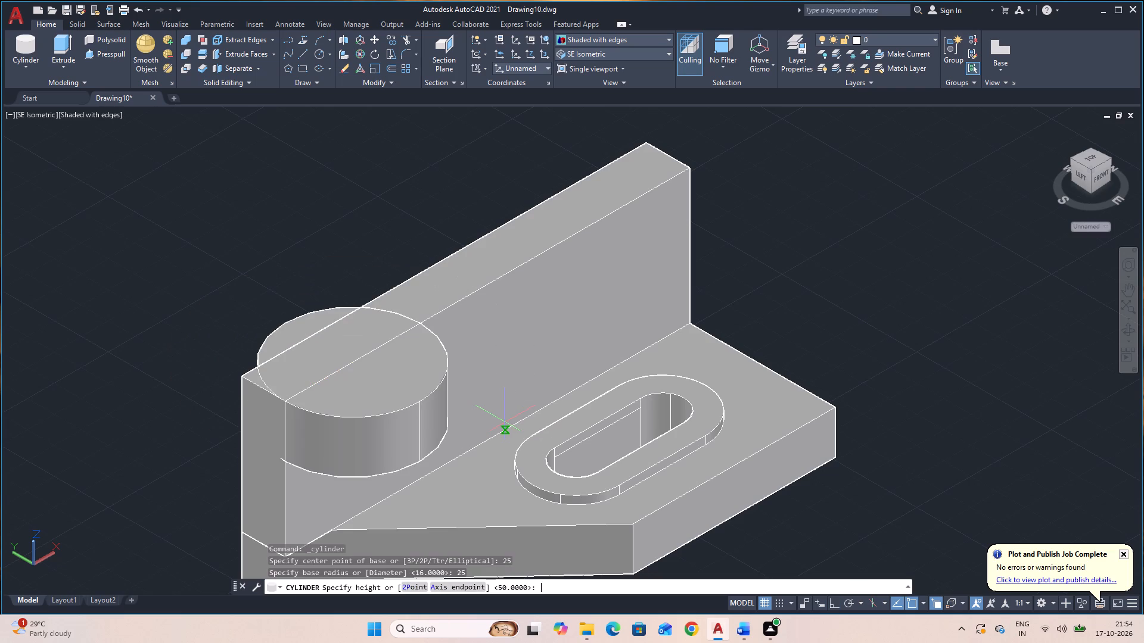
pyautogui.click(470, 582)
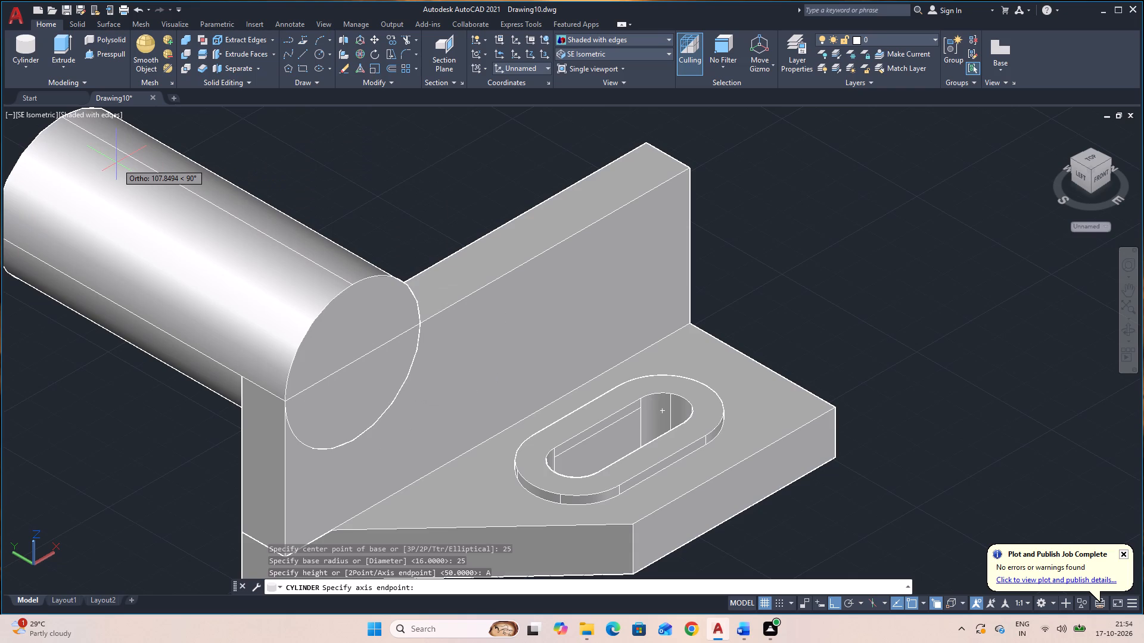
pyautogui.write('25')
pyautogui.press('Return')
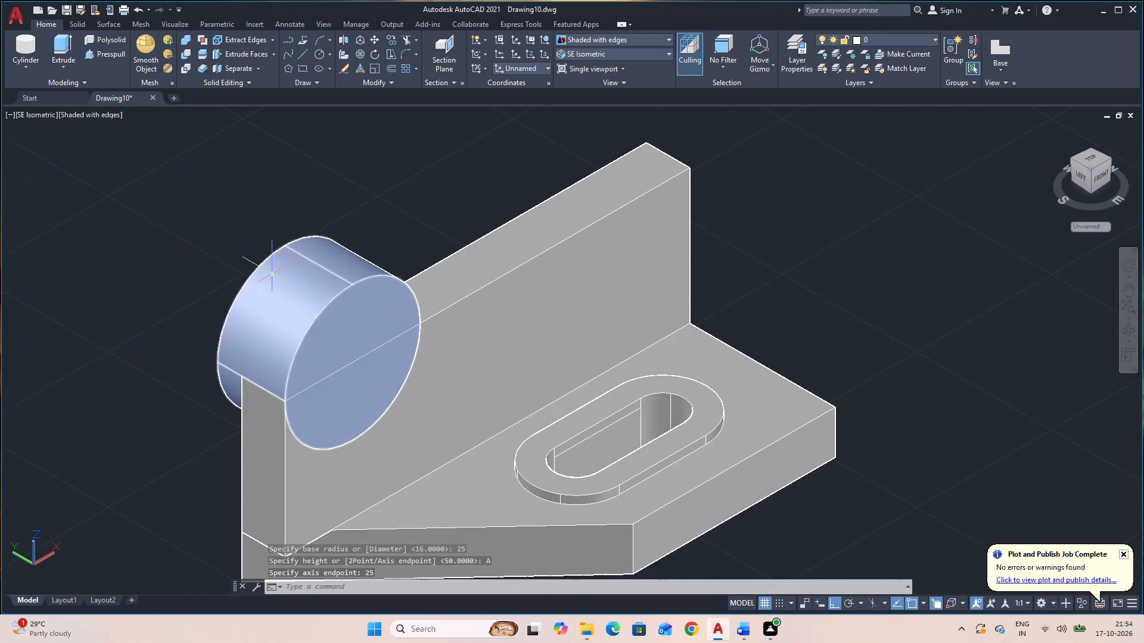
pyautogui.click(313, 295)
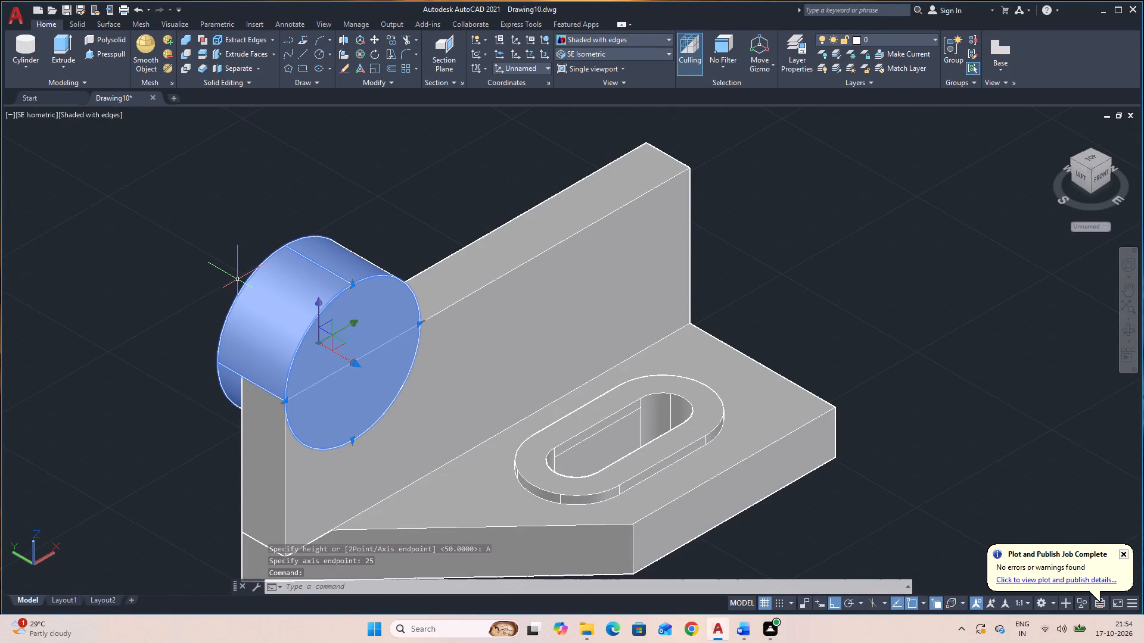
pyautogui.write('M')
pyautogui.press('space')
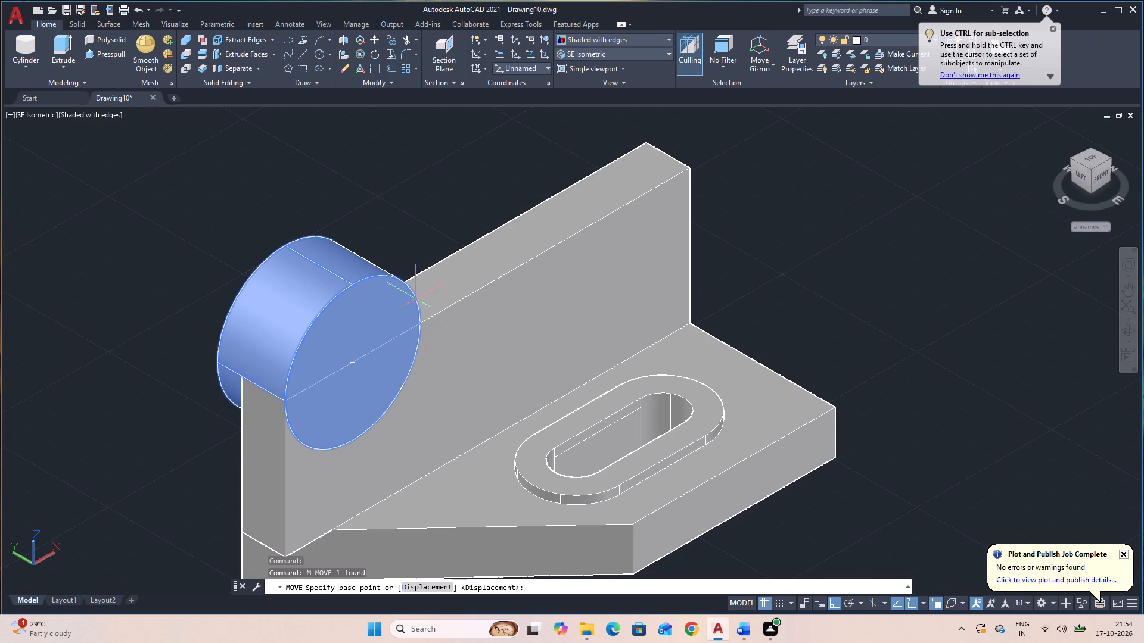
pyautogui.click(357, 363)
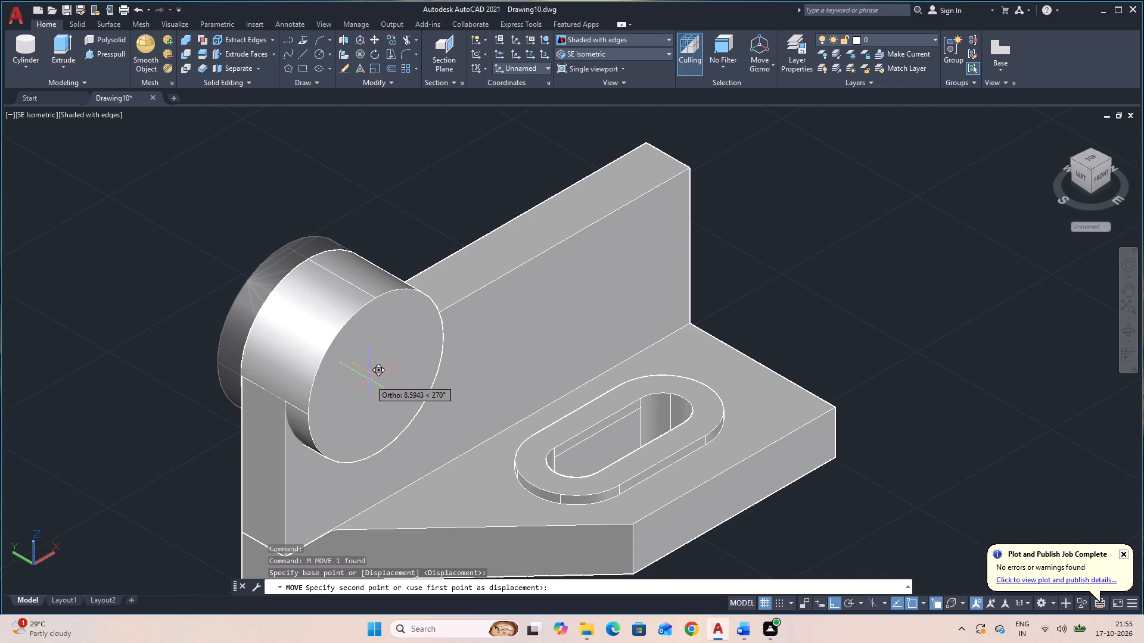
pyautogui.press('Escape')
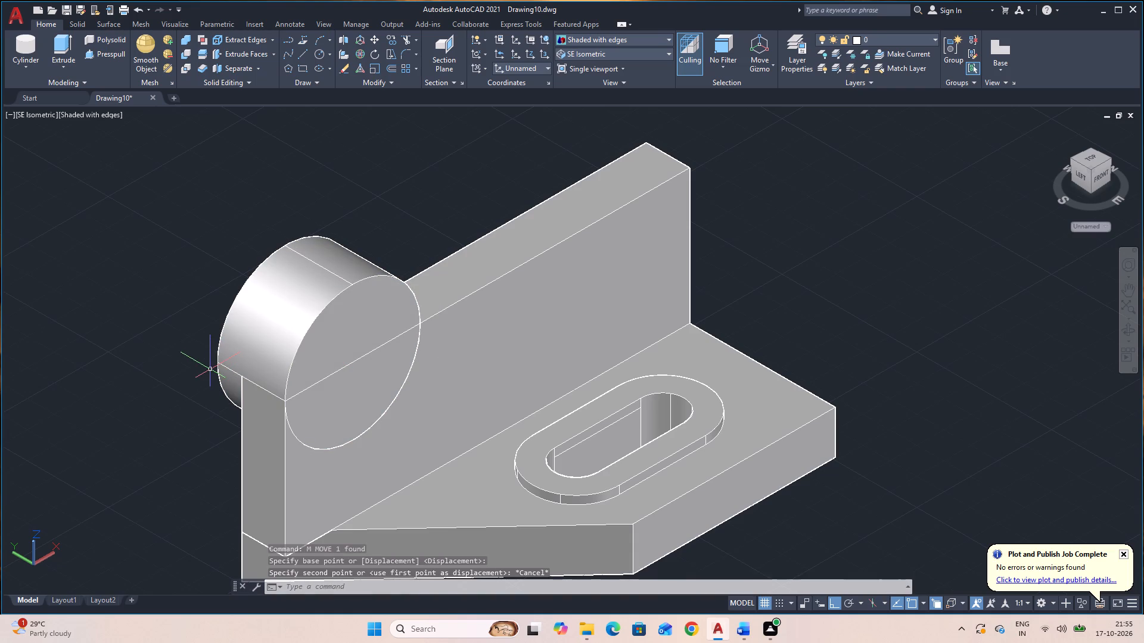
# Move the cylinder from its rear outer quadrant to the wall's back top corner at the pointed-corner end.
pyautogui.write('M')
pyautogui.press('space')
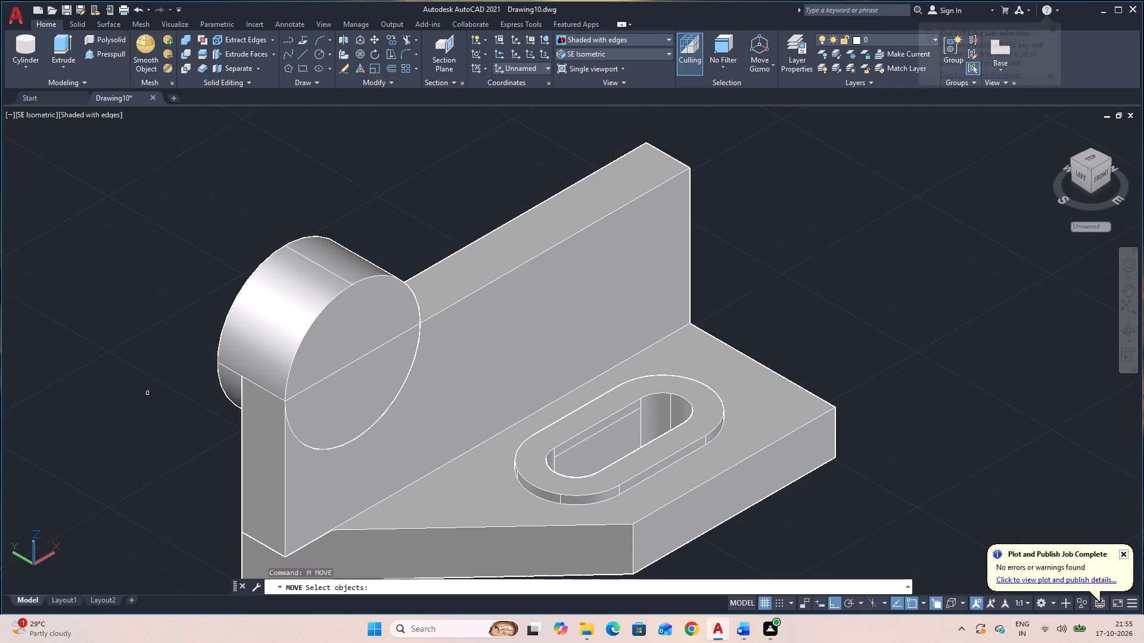
pyautogui.click(225, 357)
pyautogui.press('space')
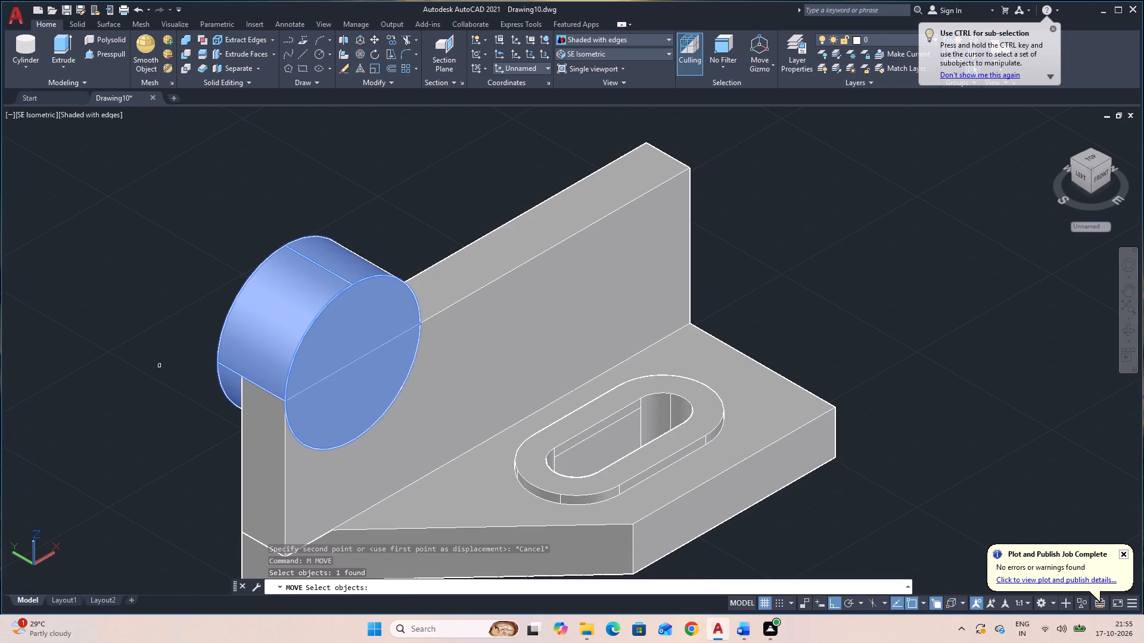
pyautogui.keyDown('shift'); pyautogui.rightClick(217, 363); pyautogui.keyUp('shift')
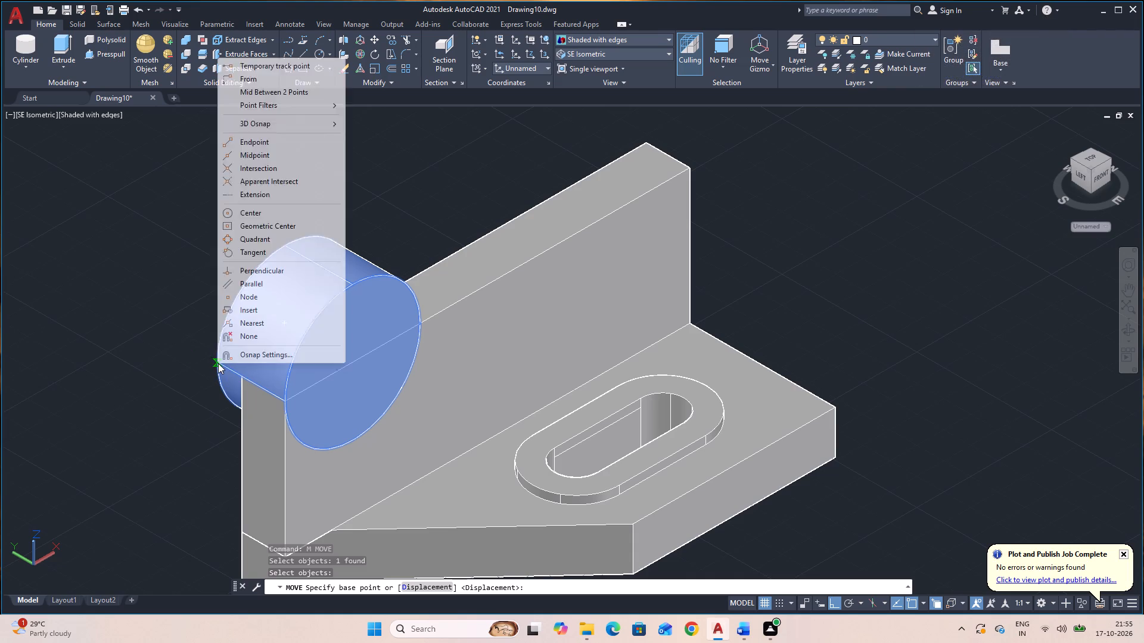
pyautogui.click(257, 235)
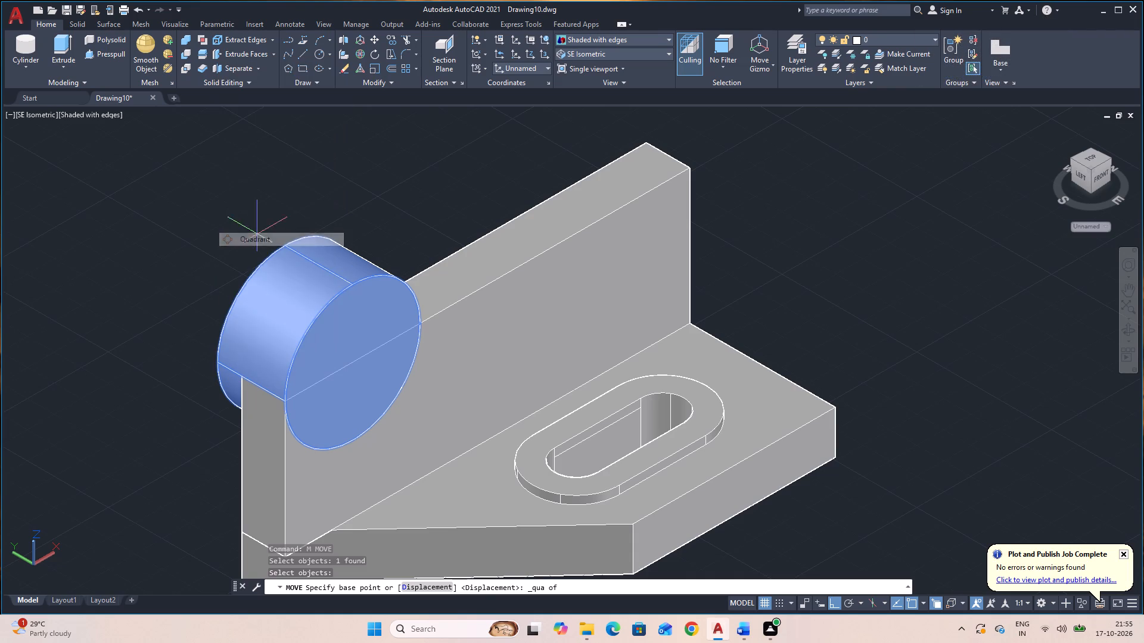
pyautogui.click(216, 364)
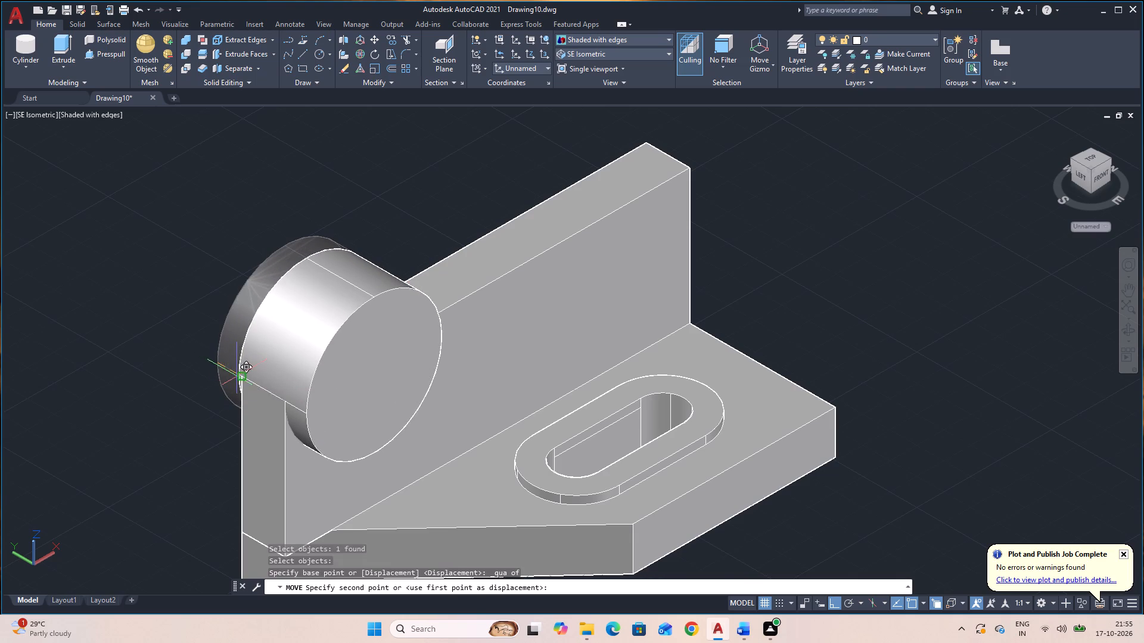
pyautogui.click(243, 378)
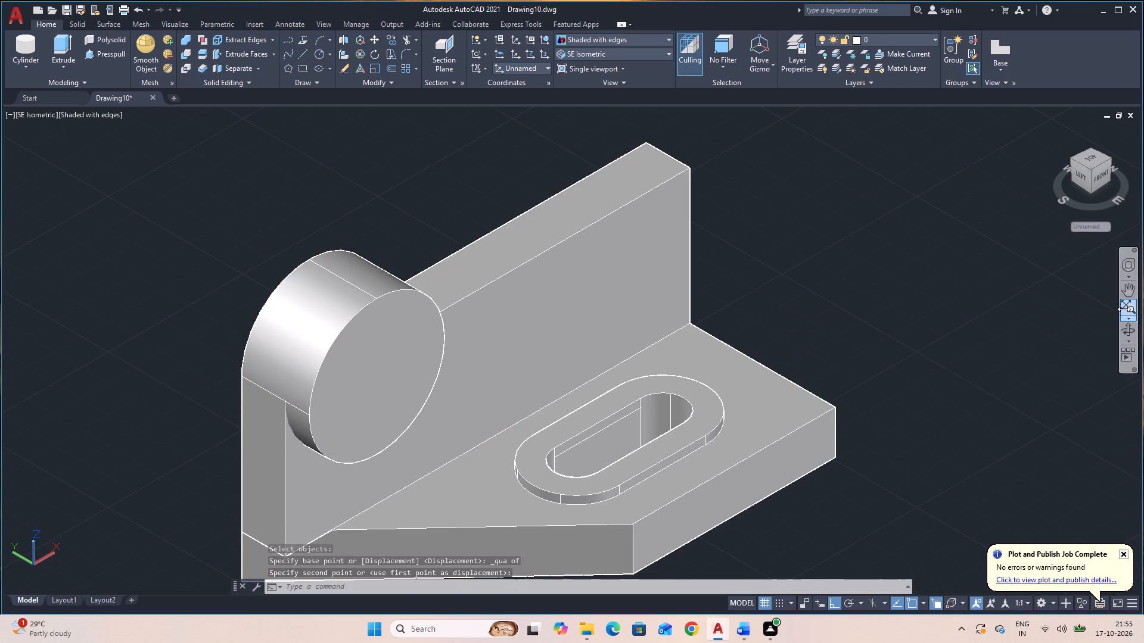
# Create a concentric cylinder from the centre of the large cylinder's slot-side face, diameter 25, axis extending 25 toward the wall's back.
pyautogui.click(1130, 327)
pyautogui.moveTo(1047, 422); pyautogui.dragTo(1143, 400)
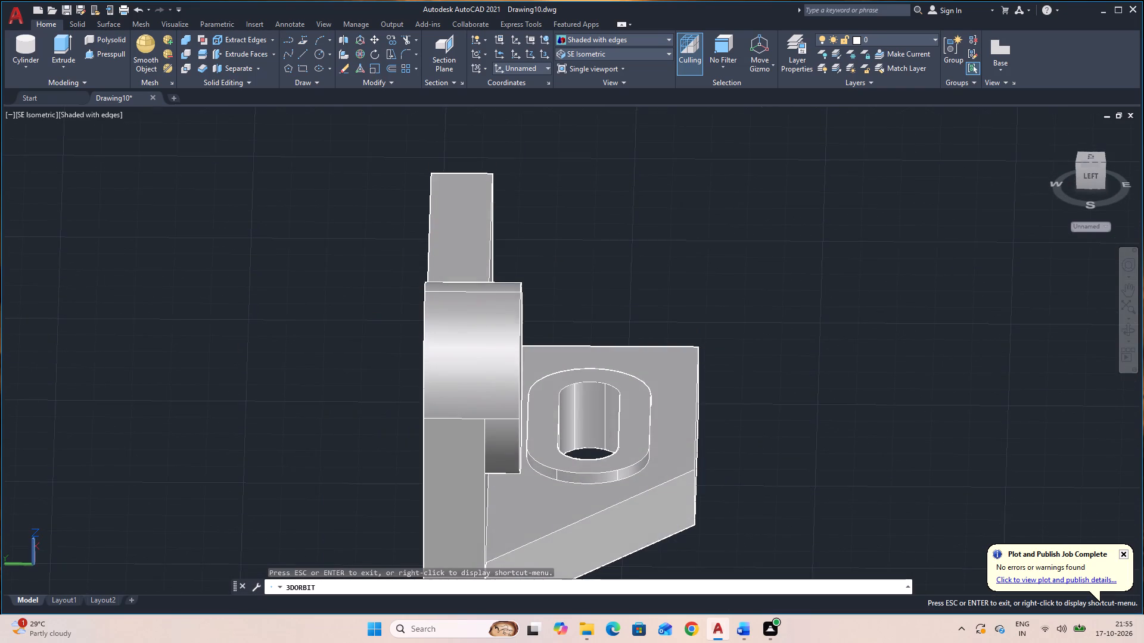
pyautogui.moveTo(813, 466); pyautogui.dragTo(737, 452)
pyautogui.moveTo(942, 473); pyautogui.dragTo(855, 479)
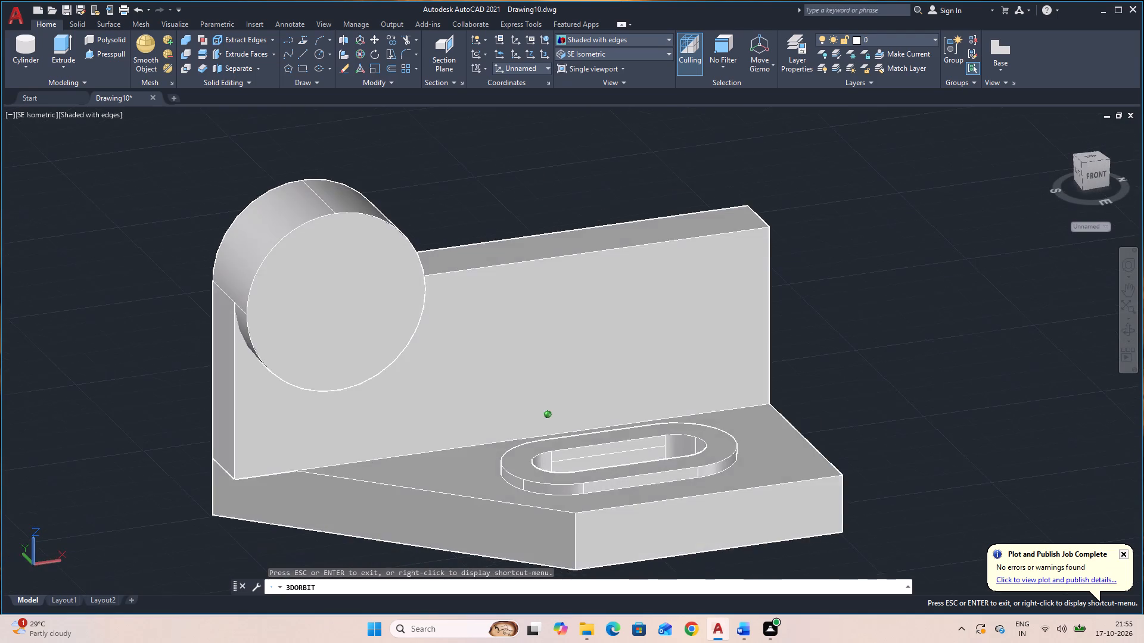
pyautogui.moveTo(855, 479); pyautogui.dragTo(856, 491)
pyautogui.moveTo(884, 429); pyautogui.dragTo(893, 444)
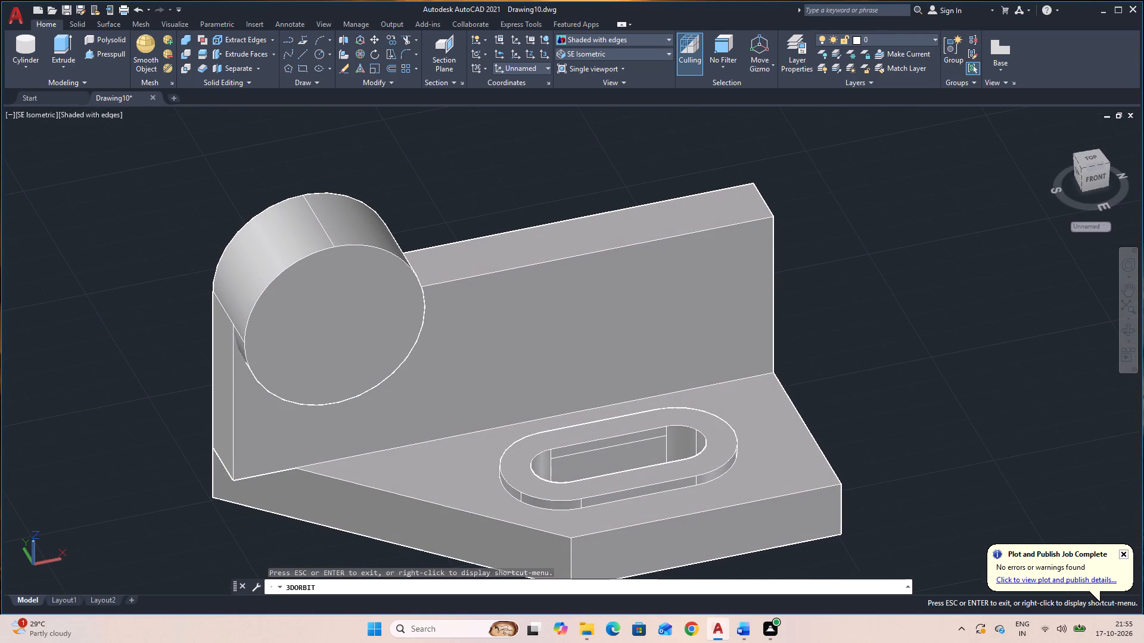
pyautogui.press('Escape')
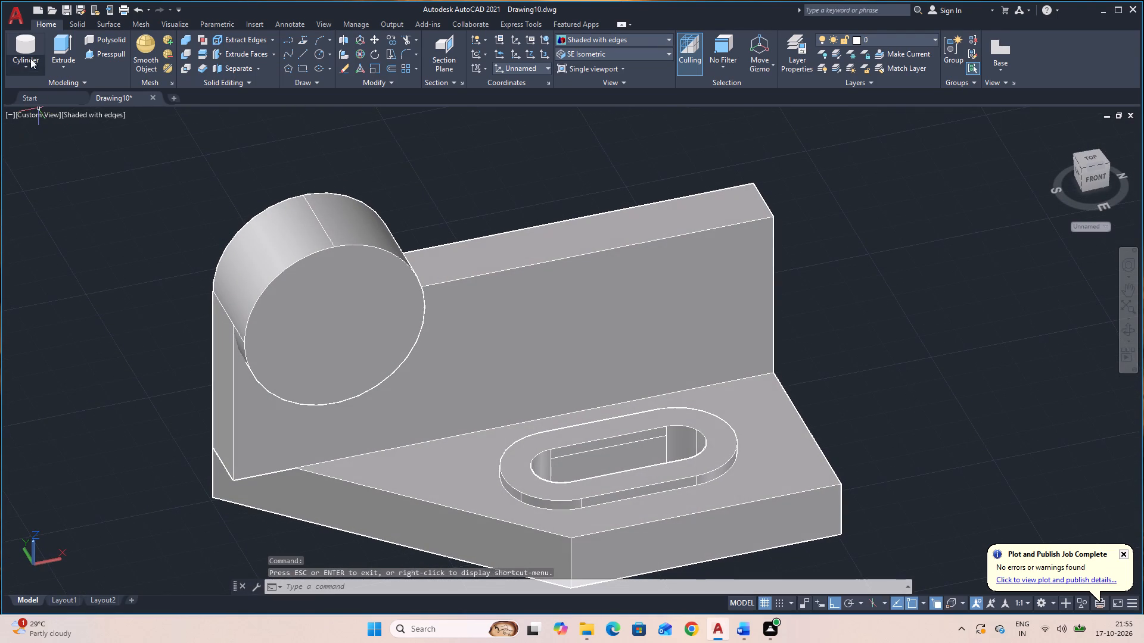
pyautogui.click(26, 48)
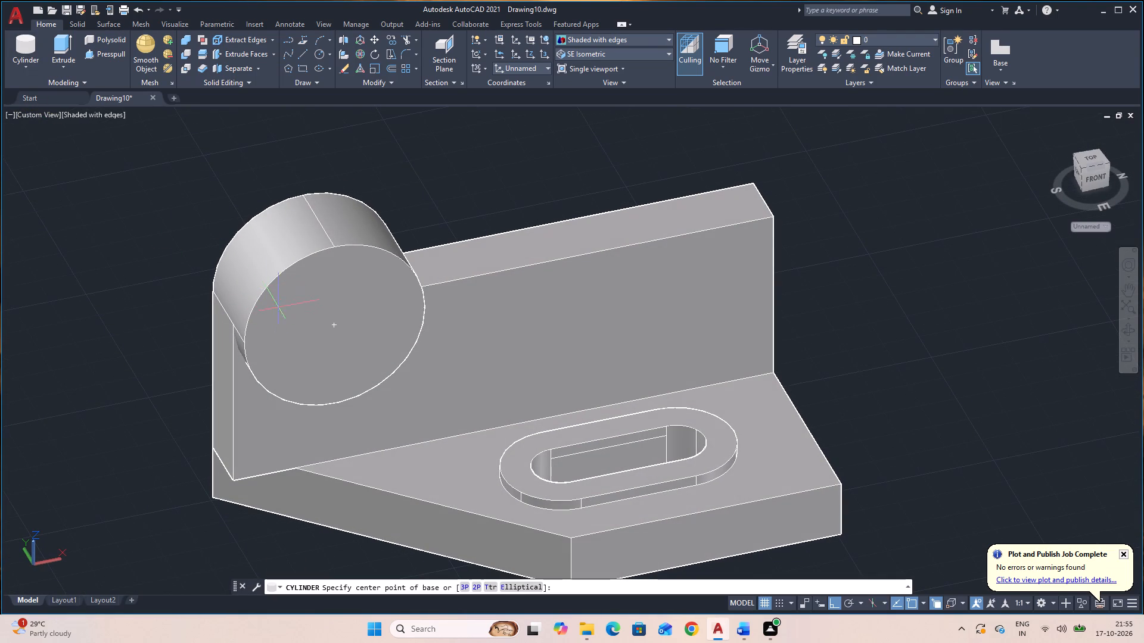
pyautogui.click(337, 324)
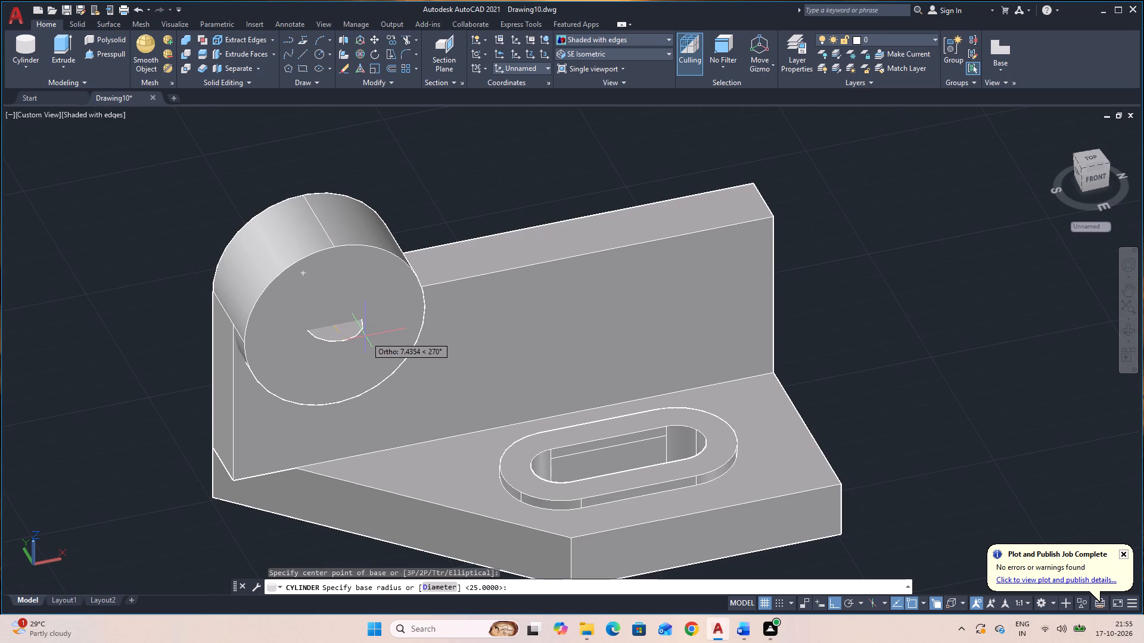
pyautogui.write('D')
pyautogui.press('space')
pyautogui.write('25')
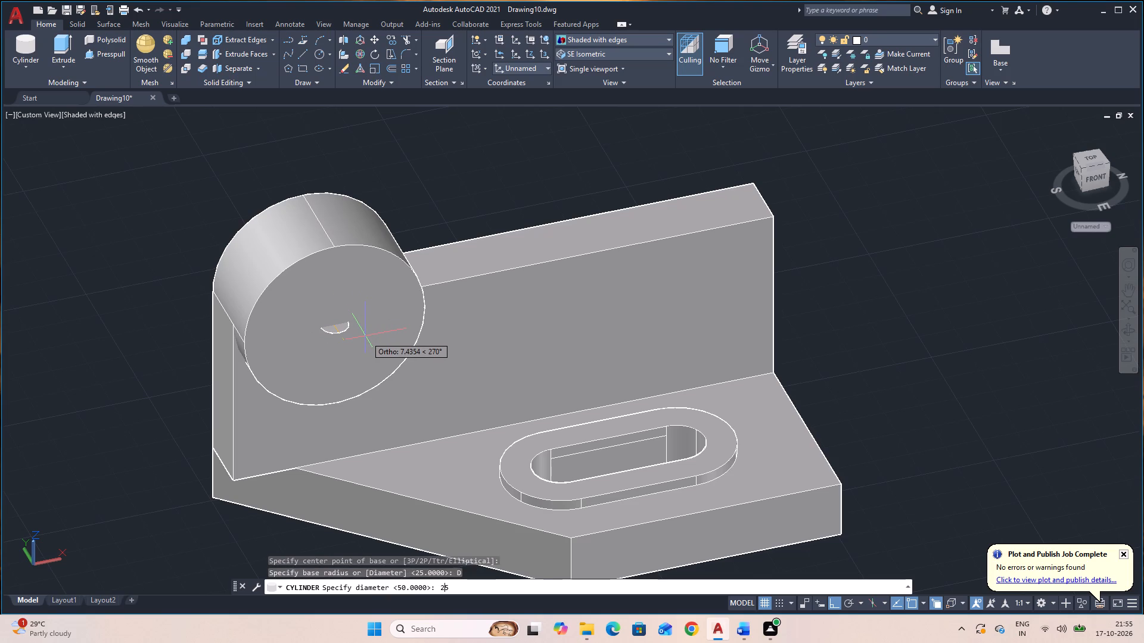
pyautogui.press('Return')
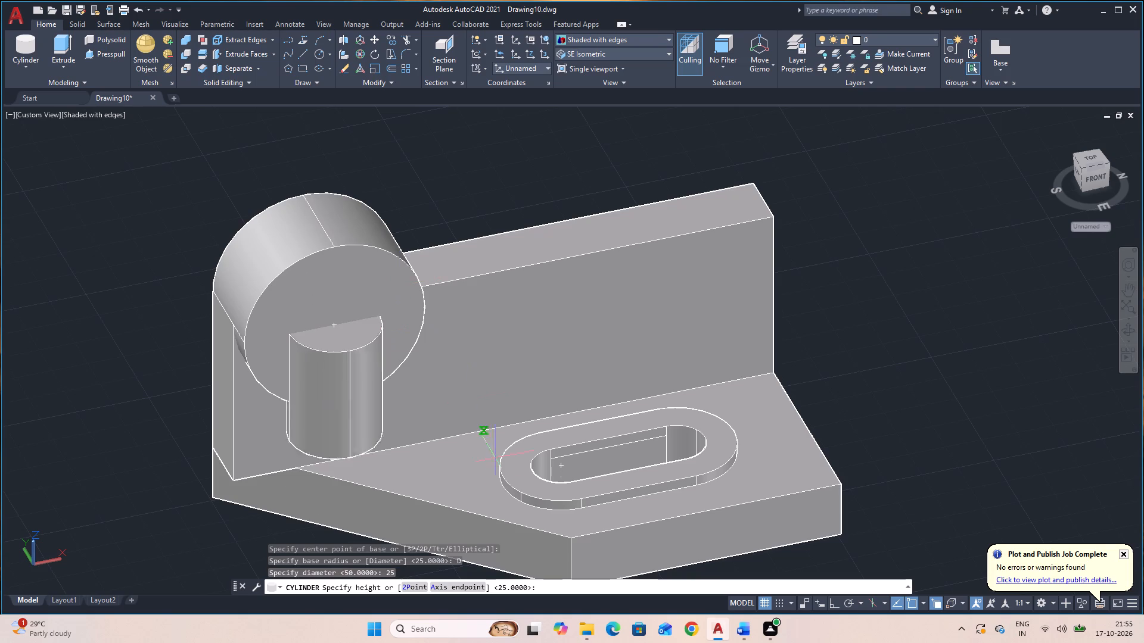
pyautogui.click(463, 588)
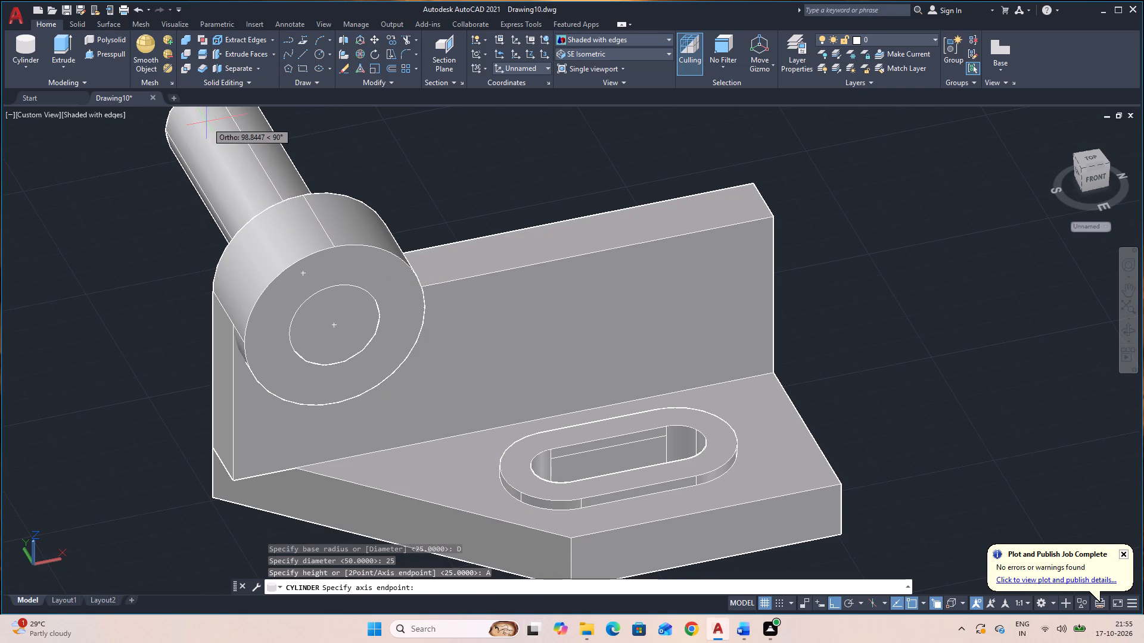
pyautogui.write('25')
pyautogui.press('Return')
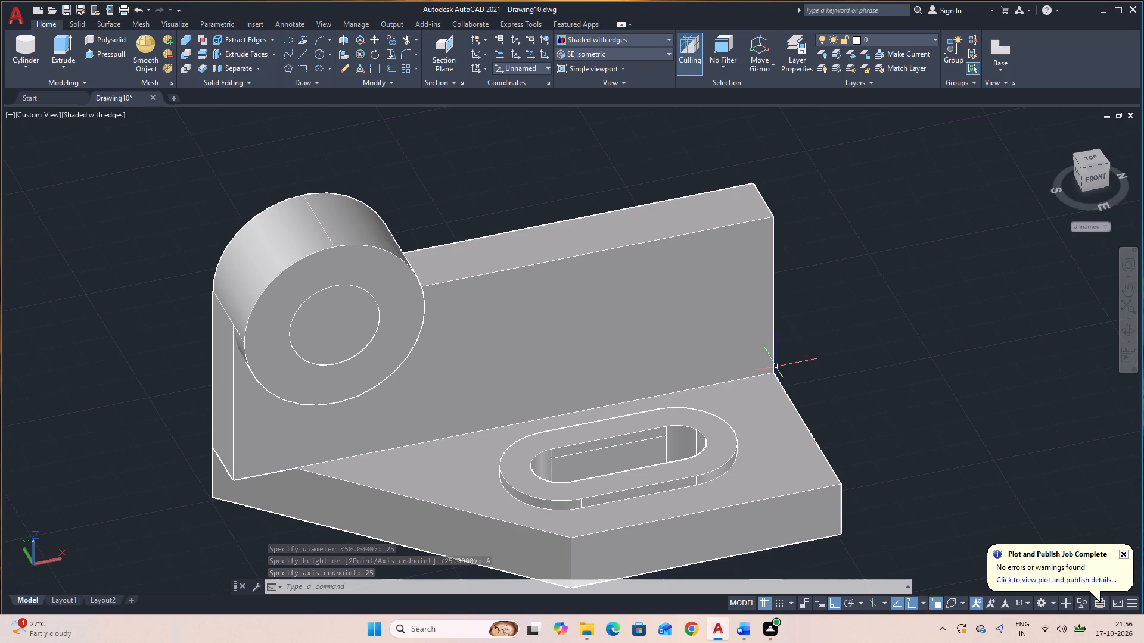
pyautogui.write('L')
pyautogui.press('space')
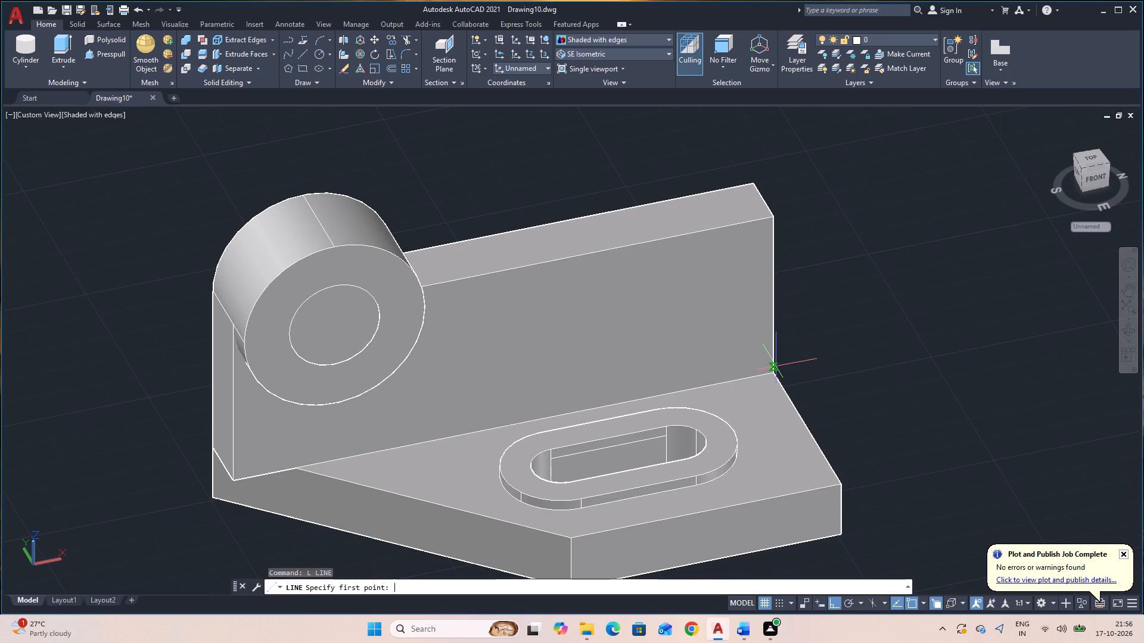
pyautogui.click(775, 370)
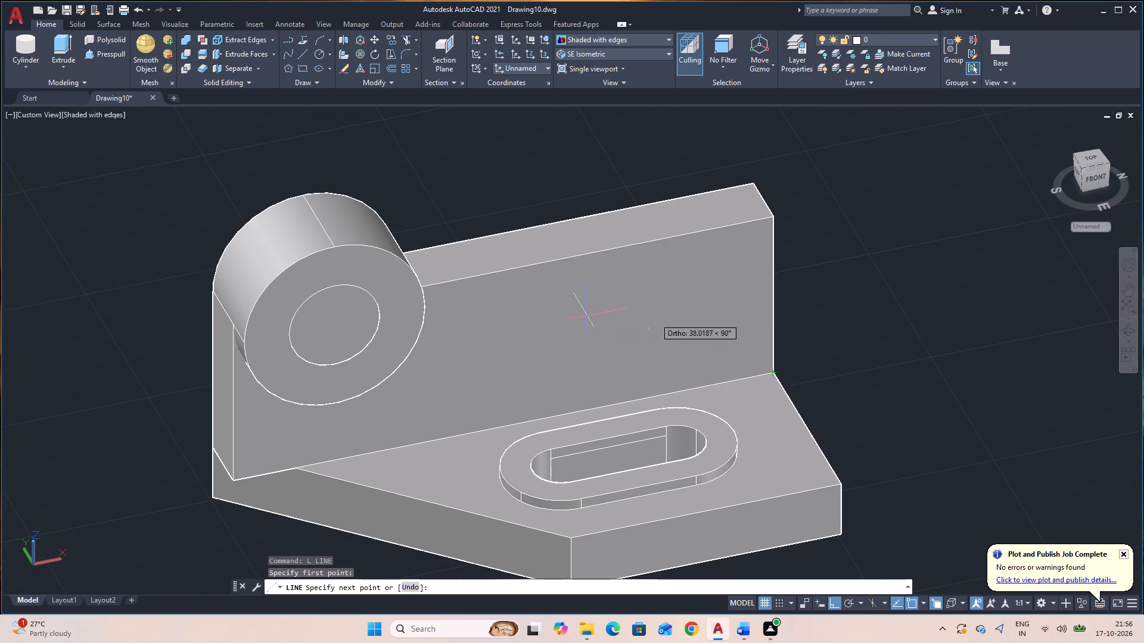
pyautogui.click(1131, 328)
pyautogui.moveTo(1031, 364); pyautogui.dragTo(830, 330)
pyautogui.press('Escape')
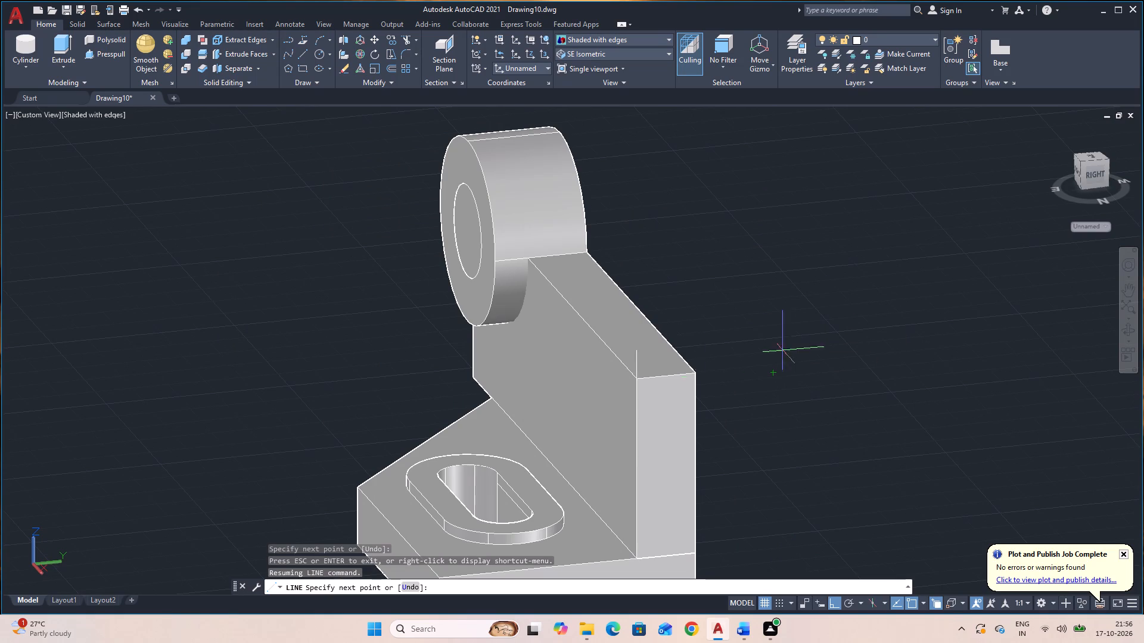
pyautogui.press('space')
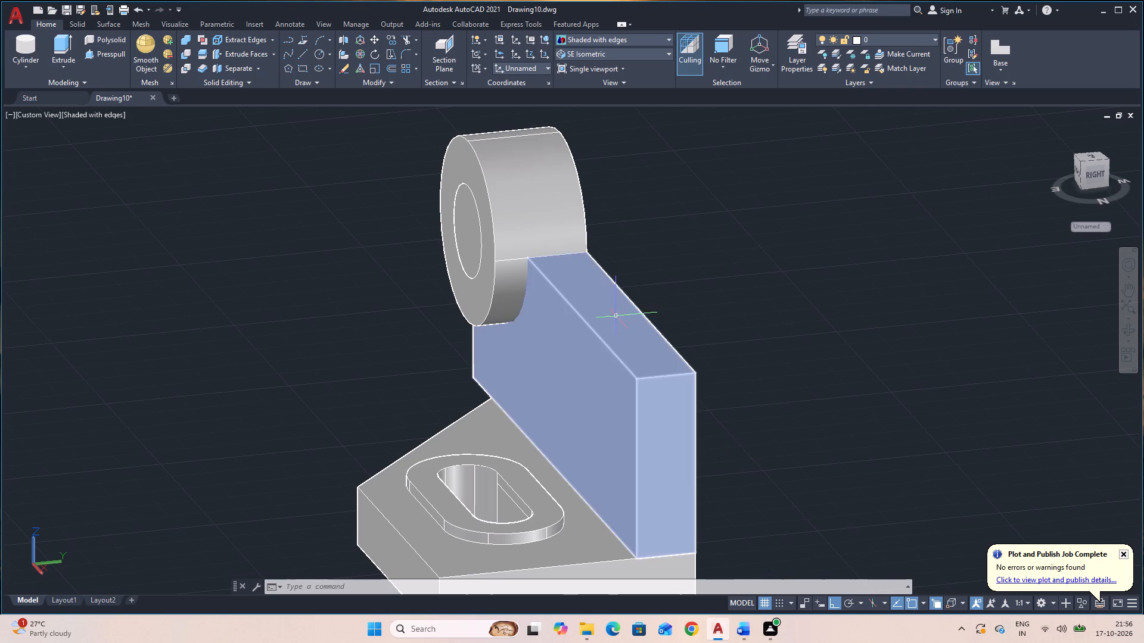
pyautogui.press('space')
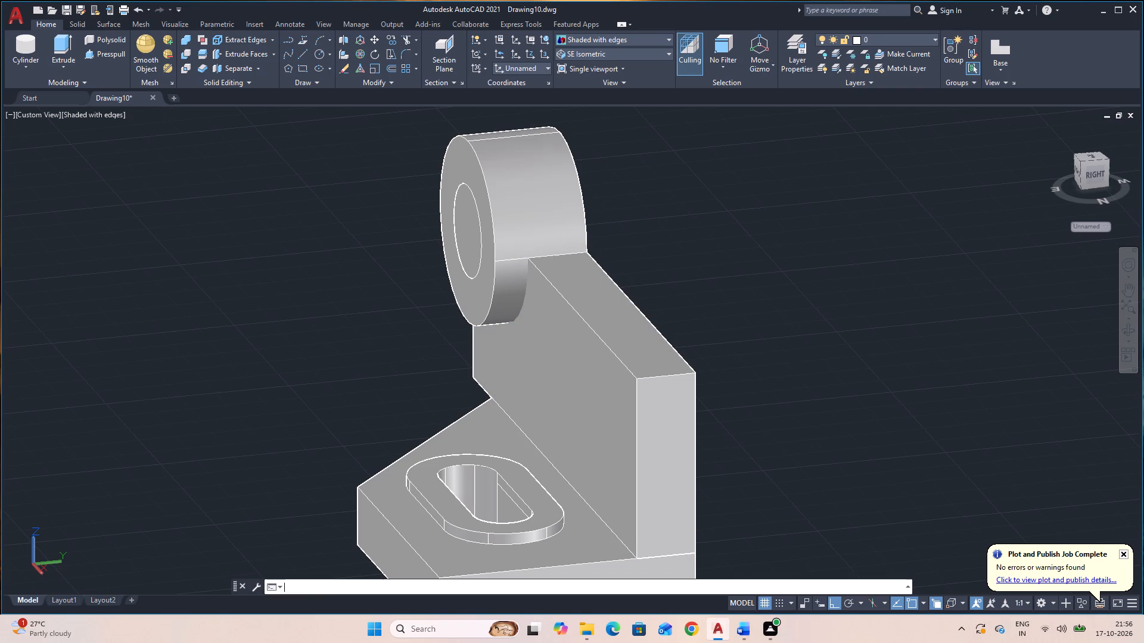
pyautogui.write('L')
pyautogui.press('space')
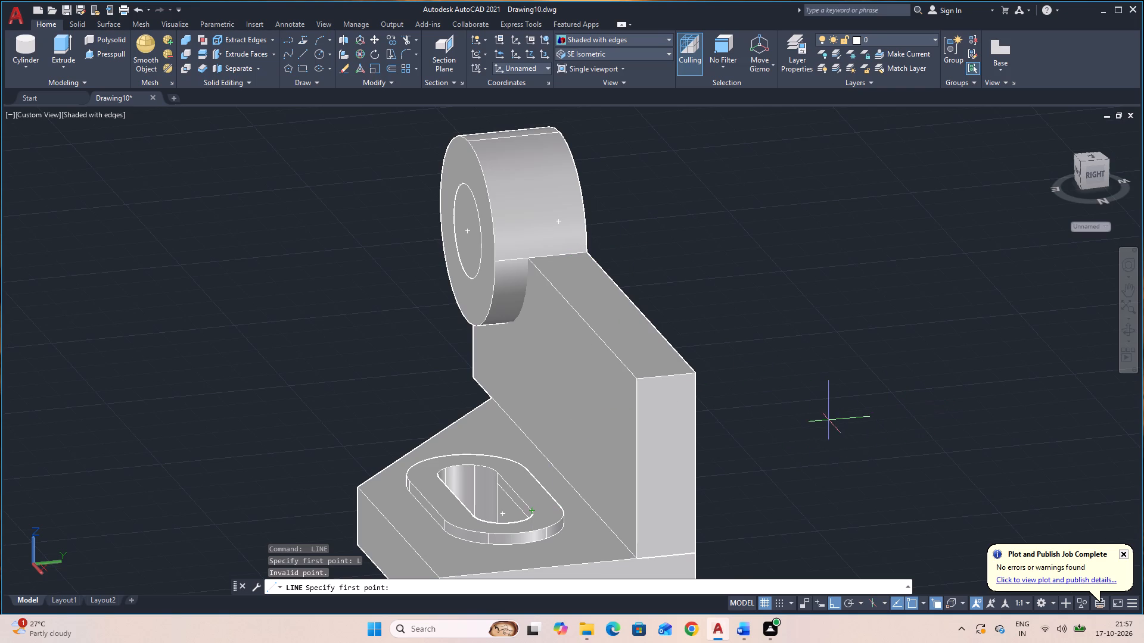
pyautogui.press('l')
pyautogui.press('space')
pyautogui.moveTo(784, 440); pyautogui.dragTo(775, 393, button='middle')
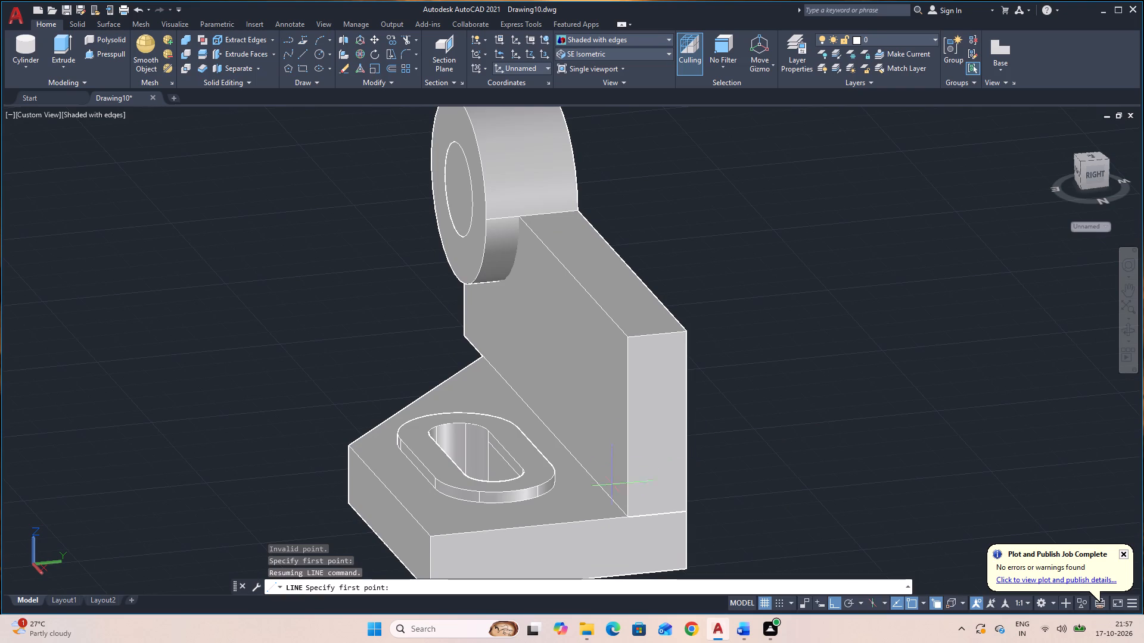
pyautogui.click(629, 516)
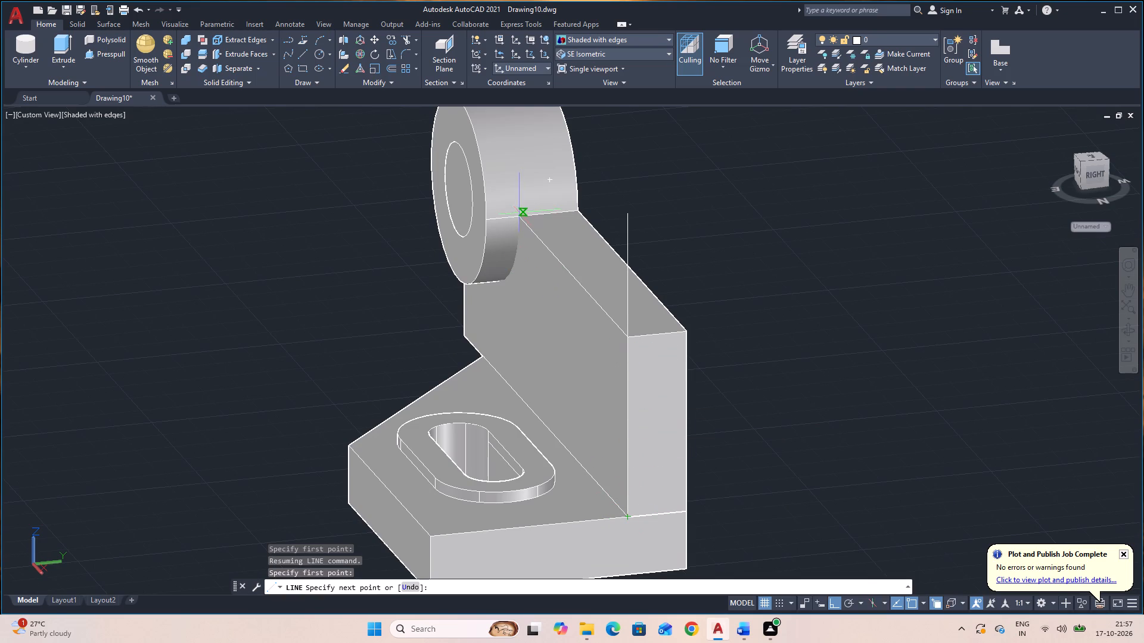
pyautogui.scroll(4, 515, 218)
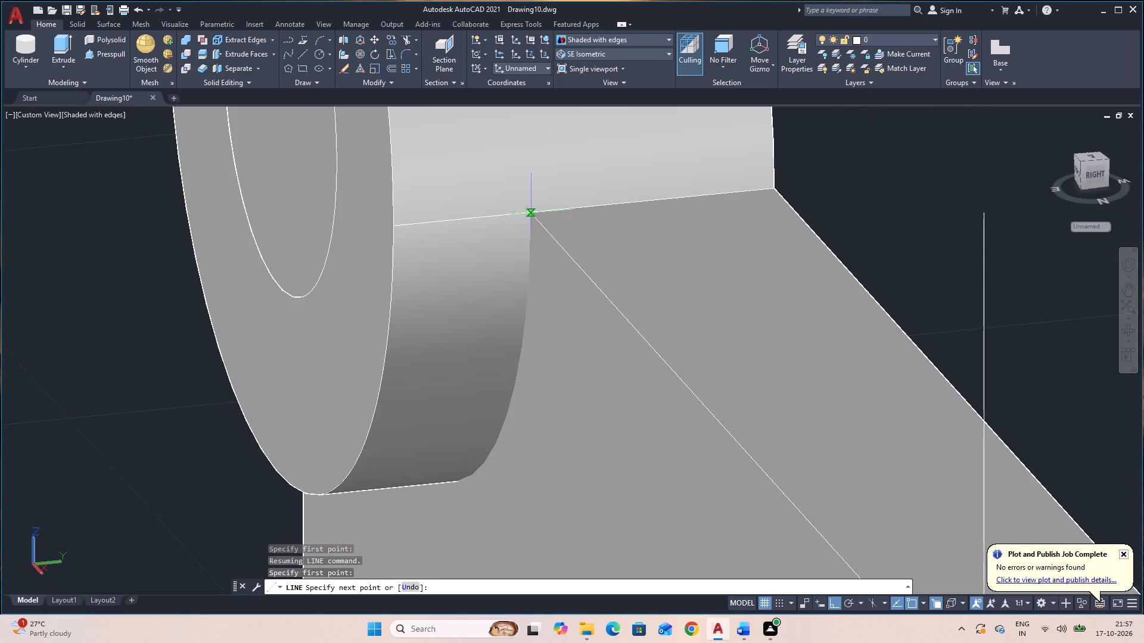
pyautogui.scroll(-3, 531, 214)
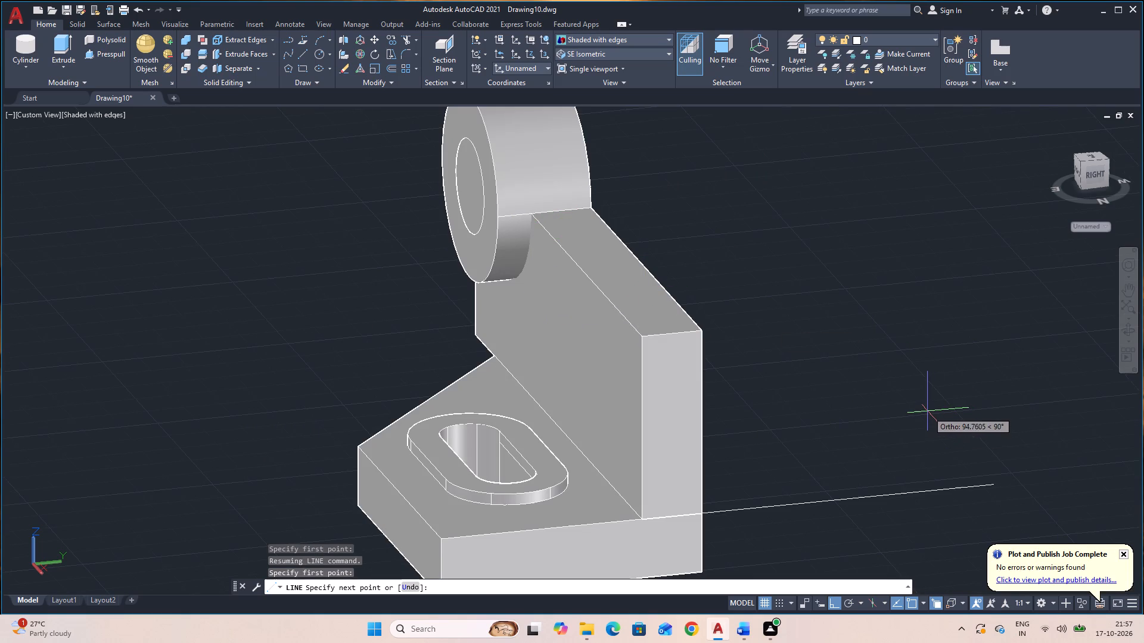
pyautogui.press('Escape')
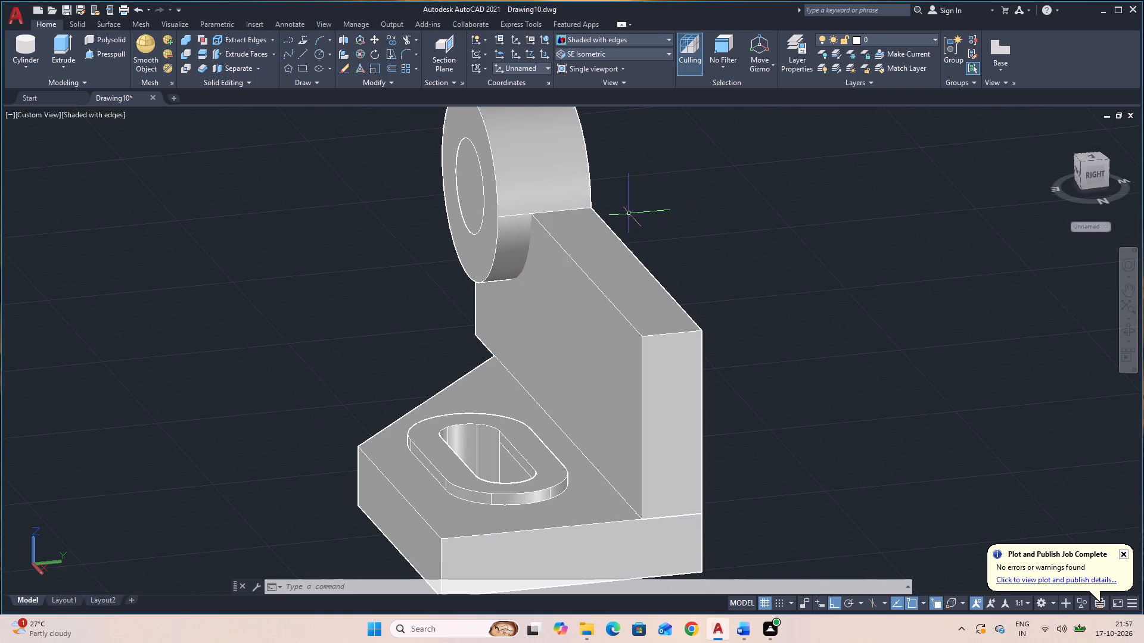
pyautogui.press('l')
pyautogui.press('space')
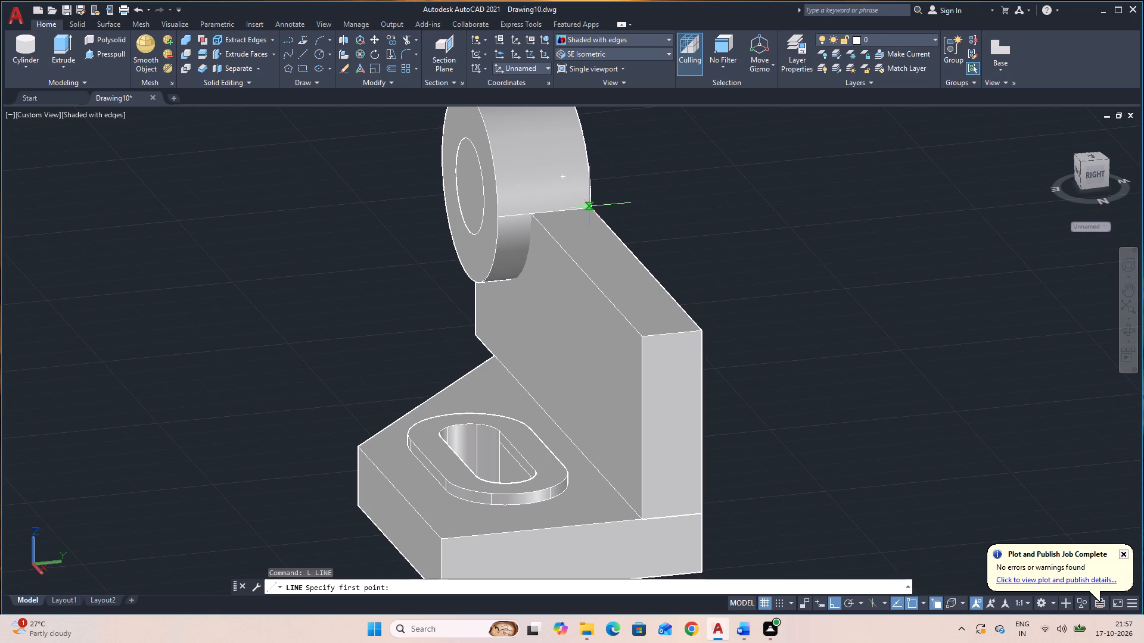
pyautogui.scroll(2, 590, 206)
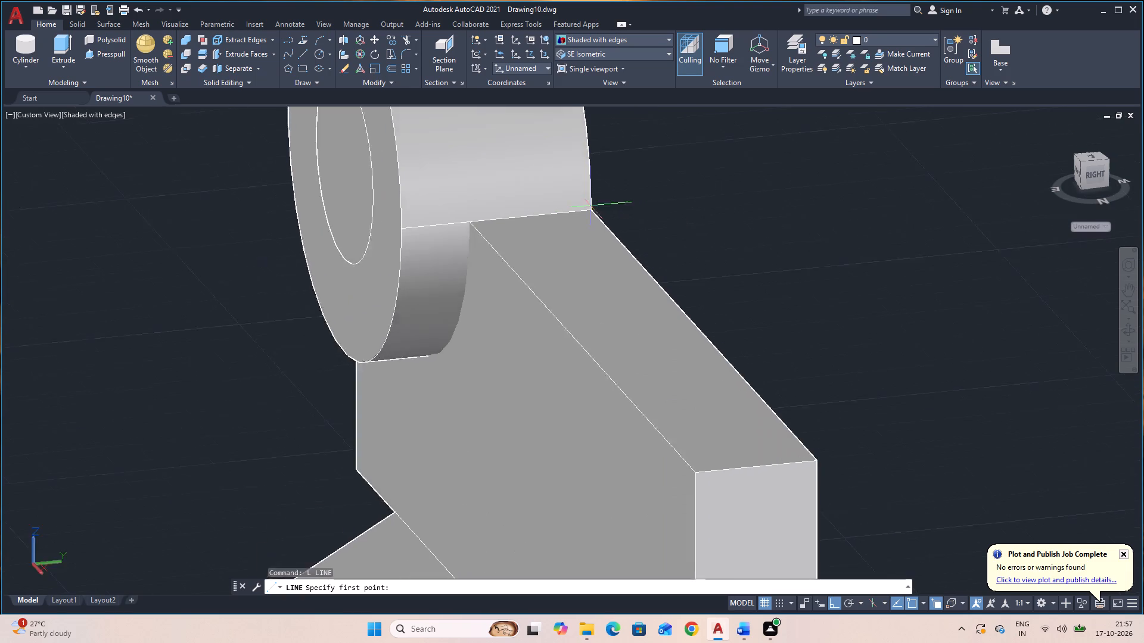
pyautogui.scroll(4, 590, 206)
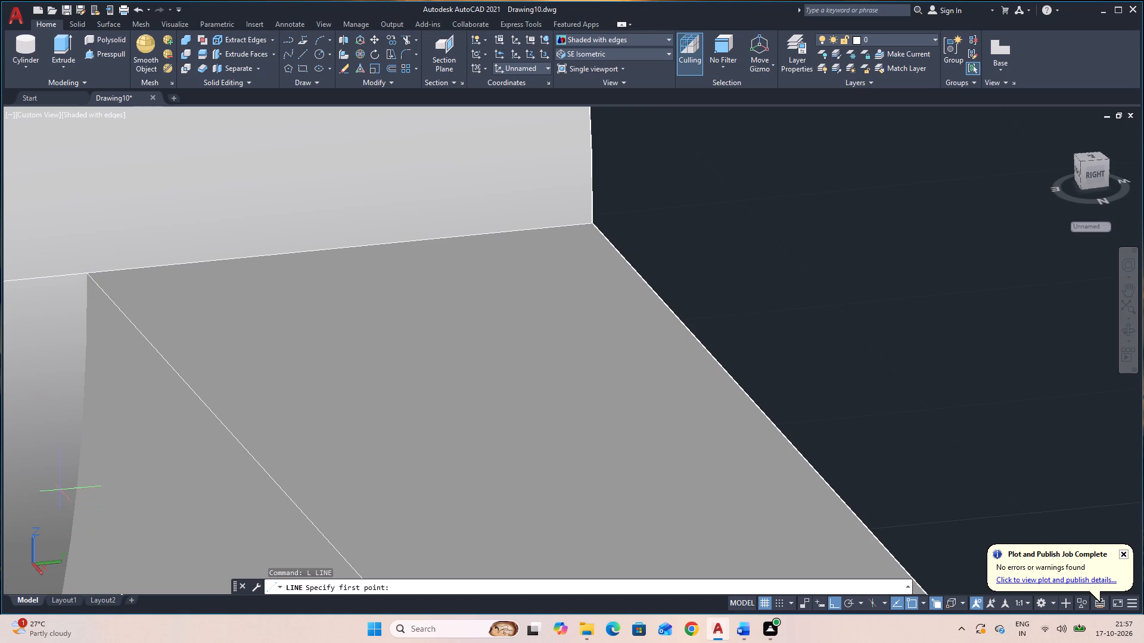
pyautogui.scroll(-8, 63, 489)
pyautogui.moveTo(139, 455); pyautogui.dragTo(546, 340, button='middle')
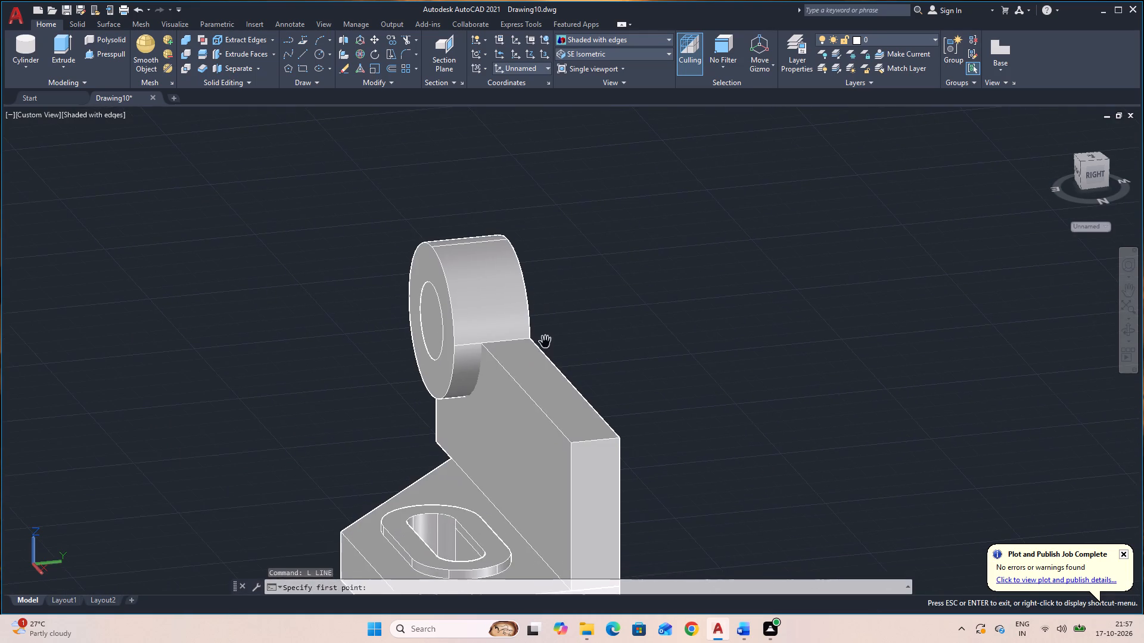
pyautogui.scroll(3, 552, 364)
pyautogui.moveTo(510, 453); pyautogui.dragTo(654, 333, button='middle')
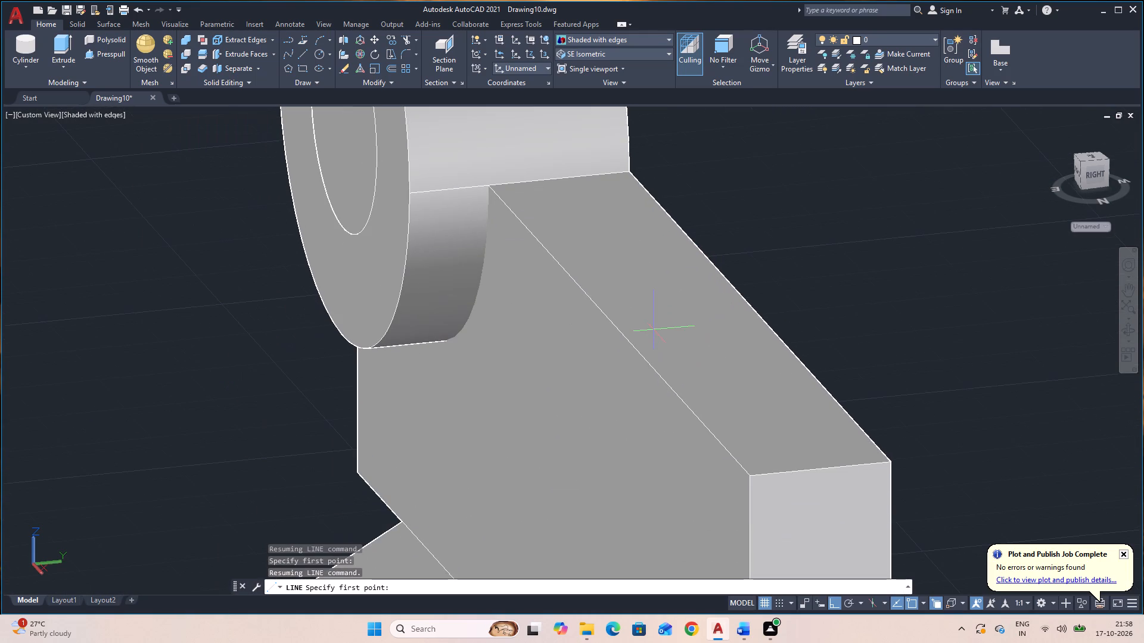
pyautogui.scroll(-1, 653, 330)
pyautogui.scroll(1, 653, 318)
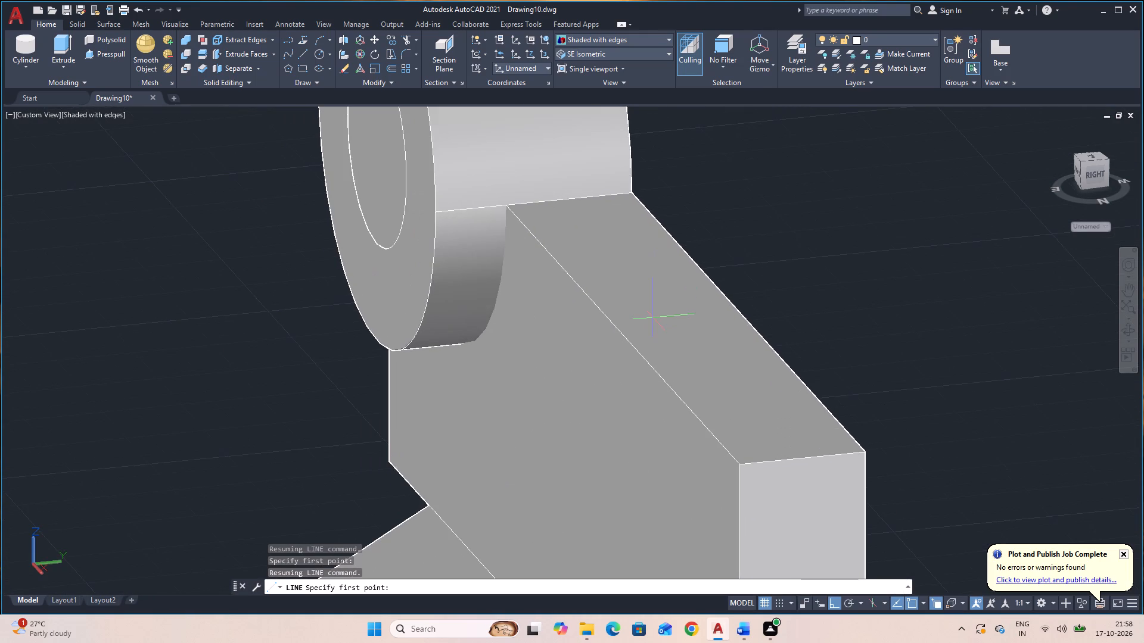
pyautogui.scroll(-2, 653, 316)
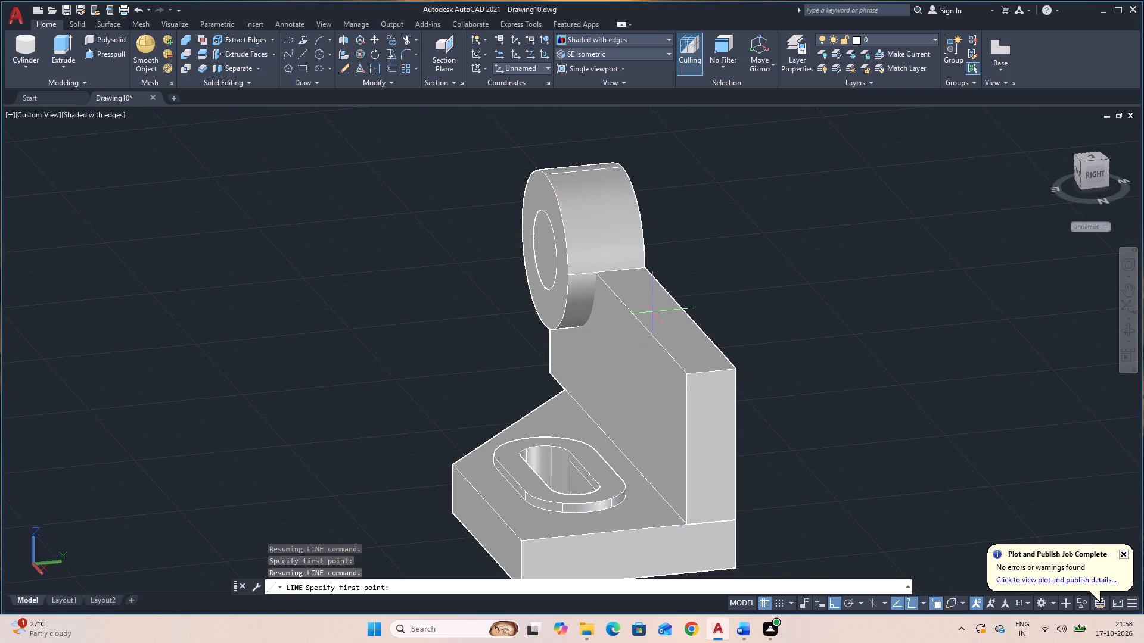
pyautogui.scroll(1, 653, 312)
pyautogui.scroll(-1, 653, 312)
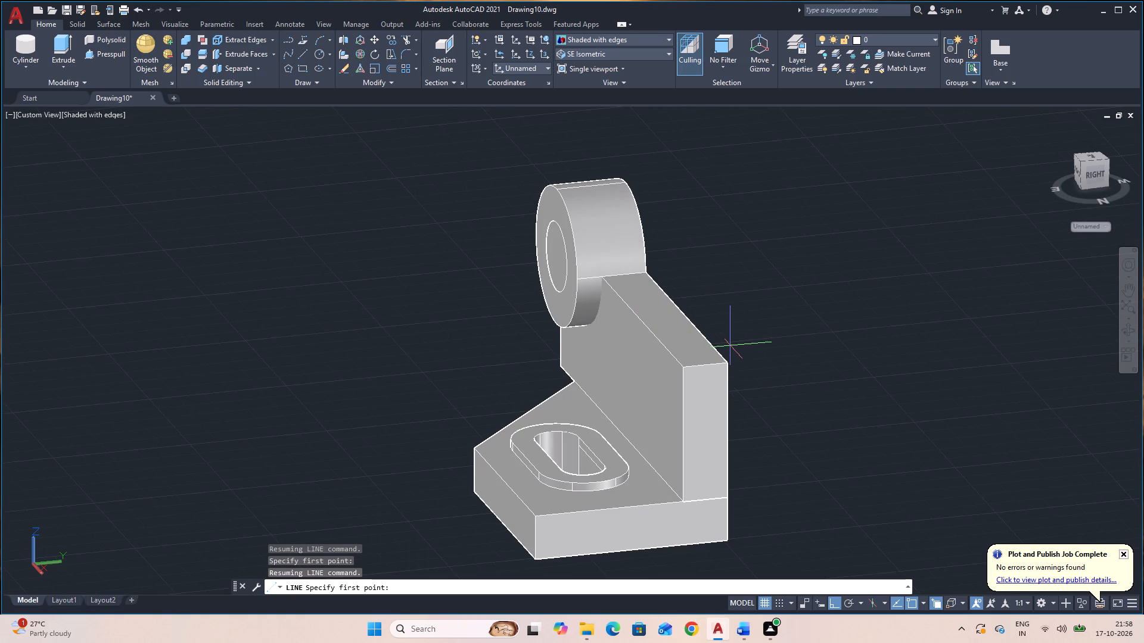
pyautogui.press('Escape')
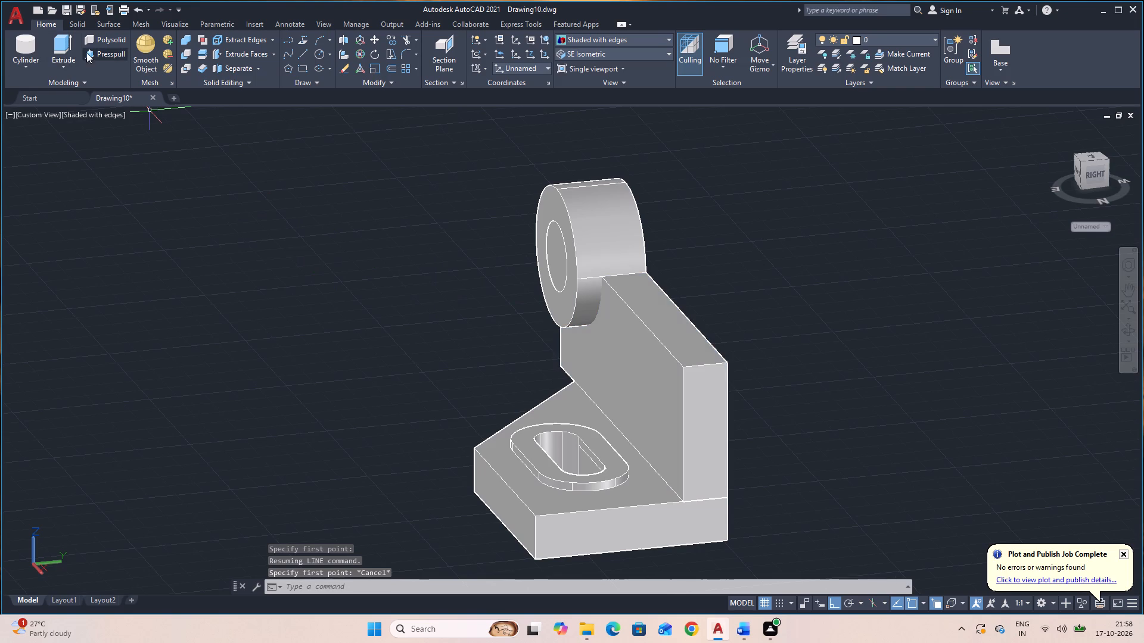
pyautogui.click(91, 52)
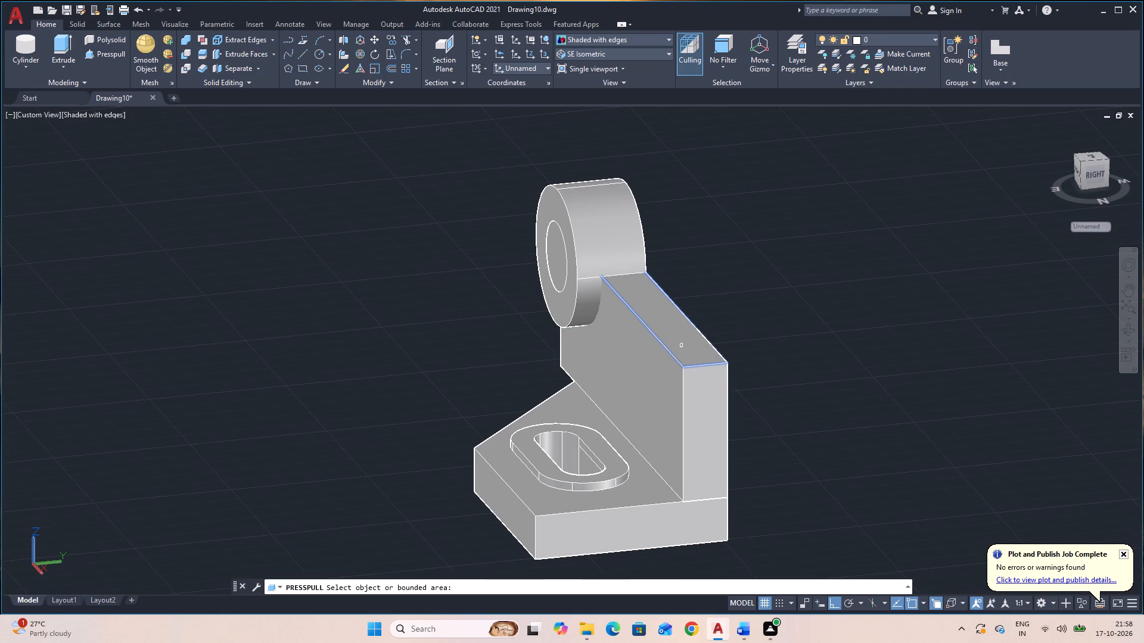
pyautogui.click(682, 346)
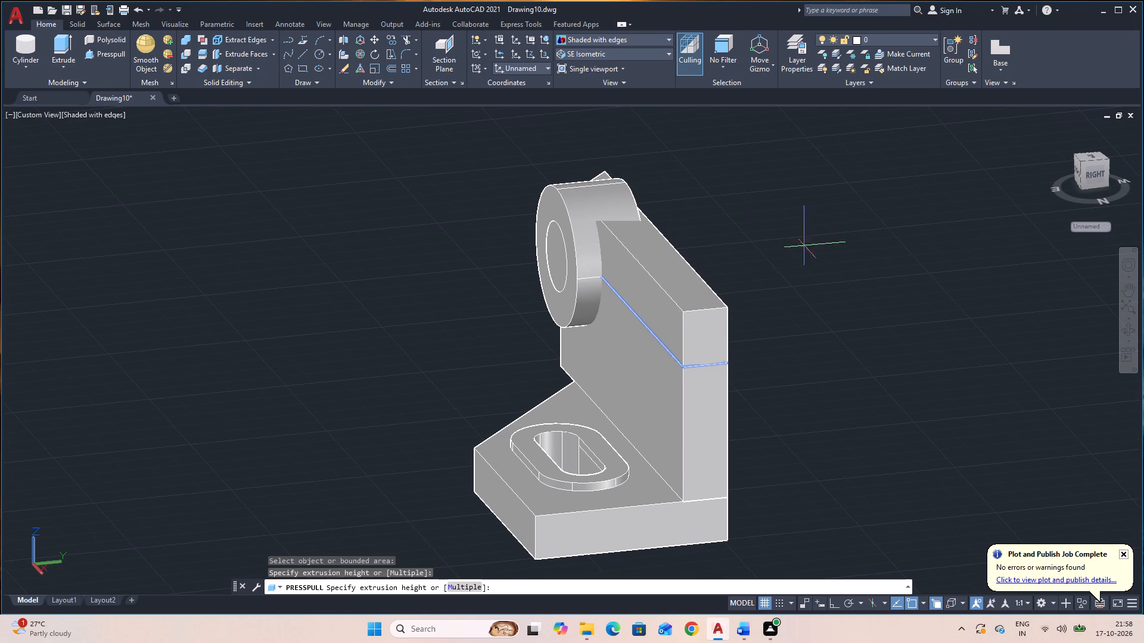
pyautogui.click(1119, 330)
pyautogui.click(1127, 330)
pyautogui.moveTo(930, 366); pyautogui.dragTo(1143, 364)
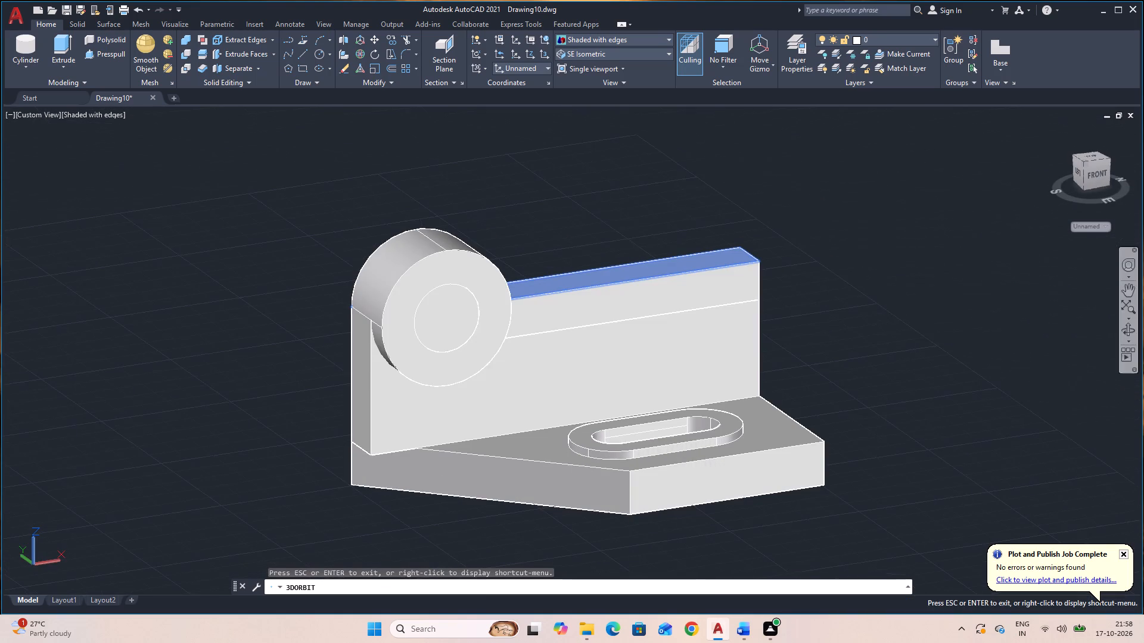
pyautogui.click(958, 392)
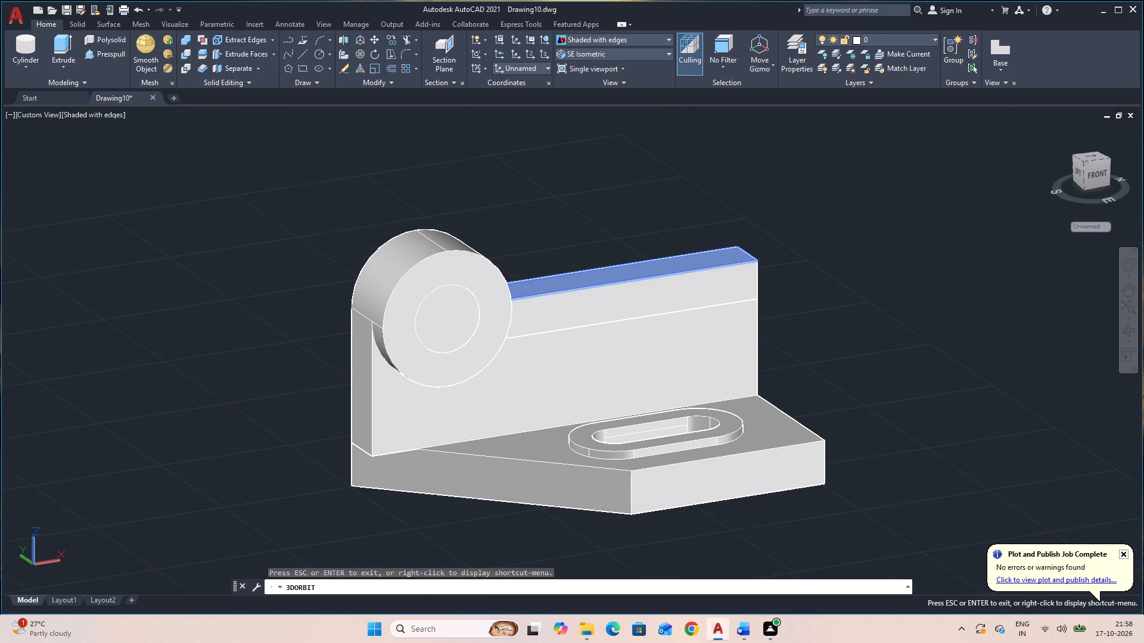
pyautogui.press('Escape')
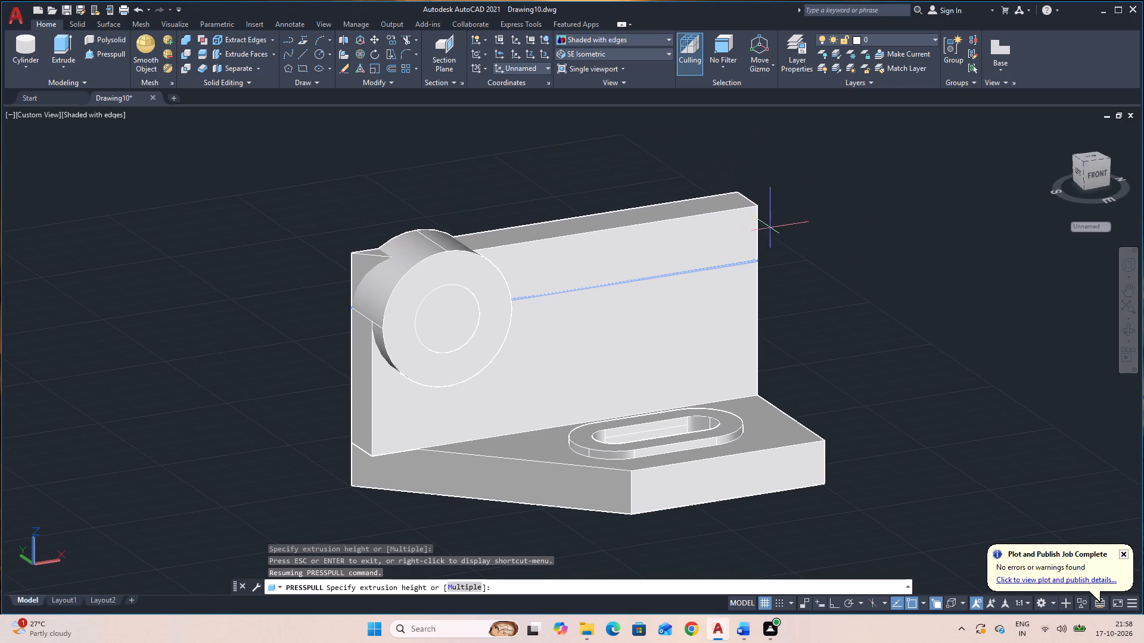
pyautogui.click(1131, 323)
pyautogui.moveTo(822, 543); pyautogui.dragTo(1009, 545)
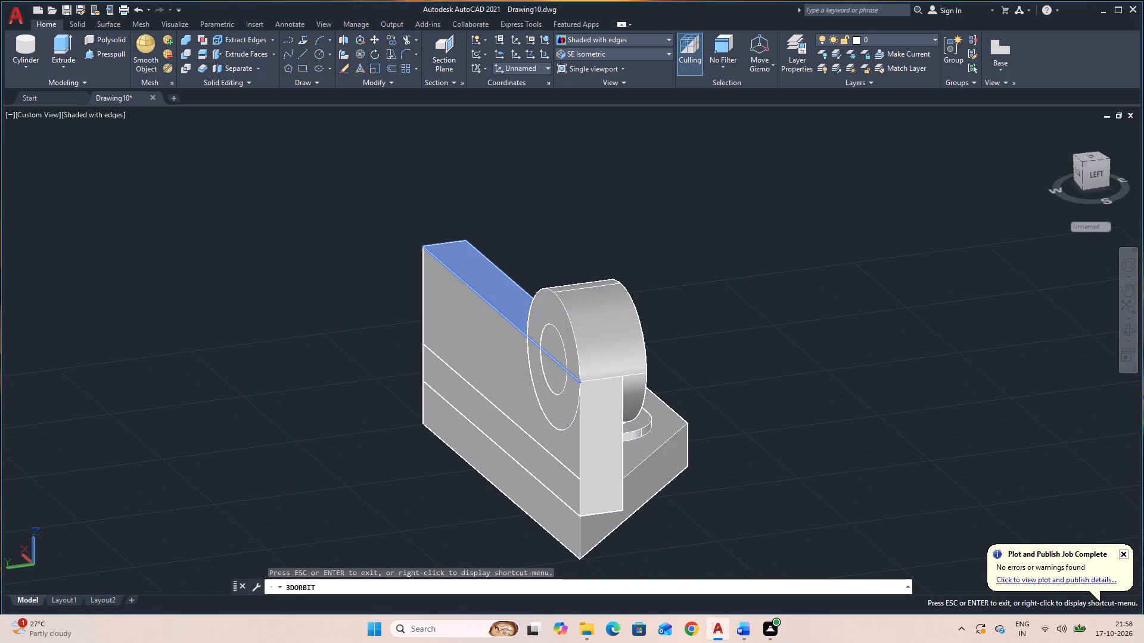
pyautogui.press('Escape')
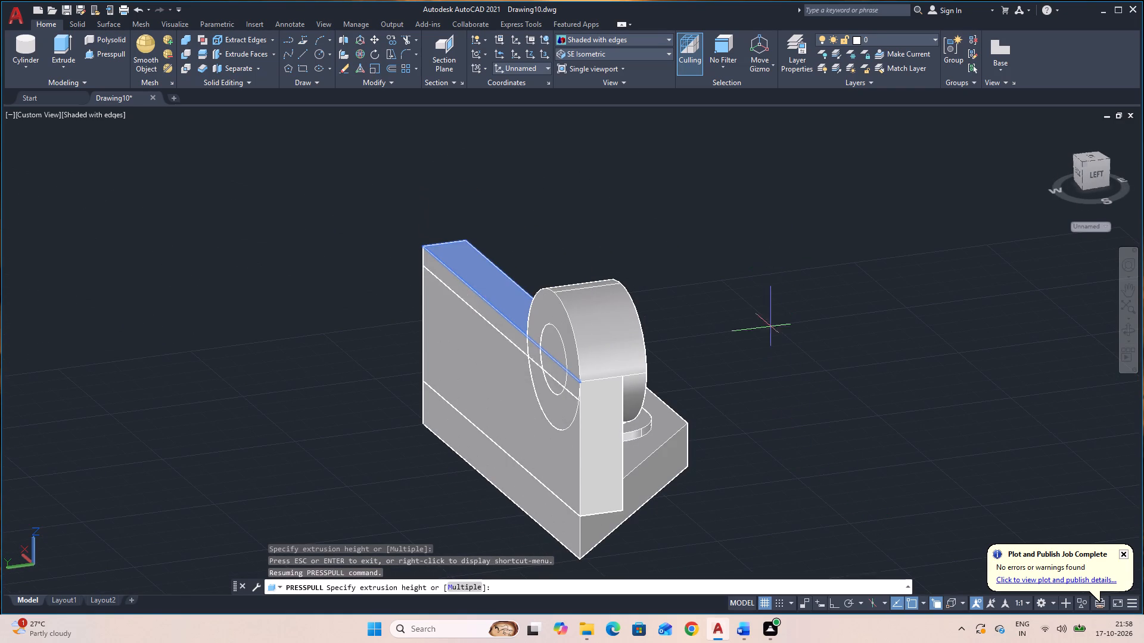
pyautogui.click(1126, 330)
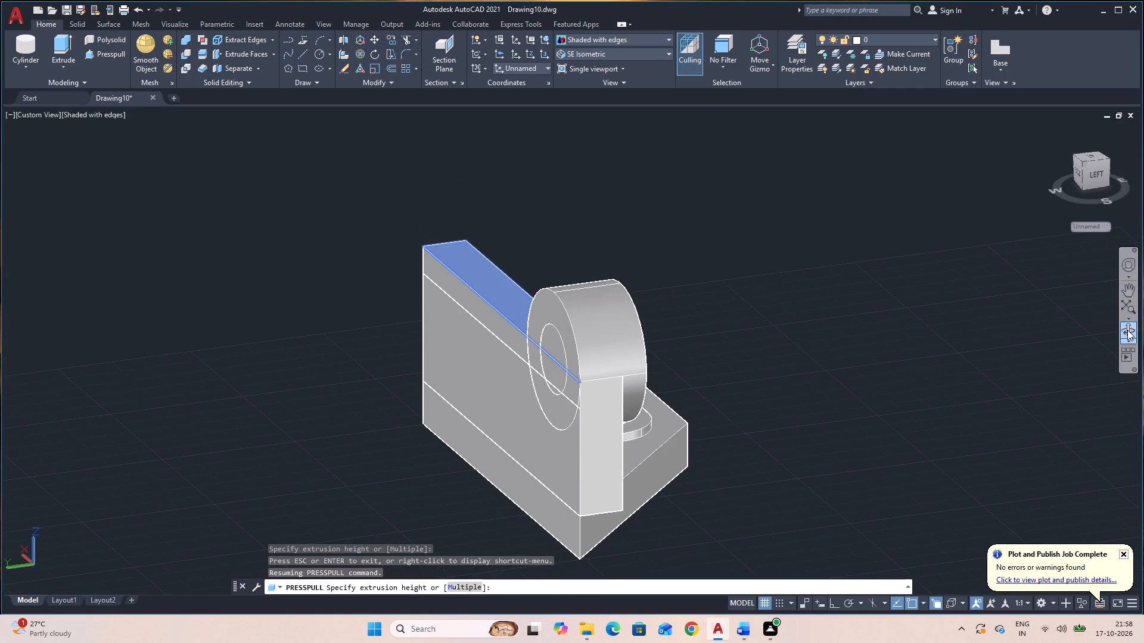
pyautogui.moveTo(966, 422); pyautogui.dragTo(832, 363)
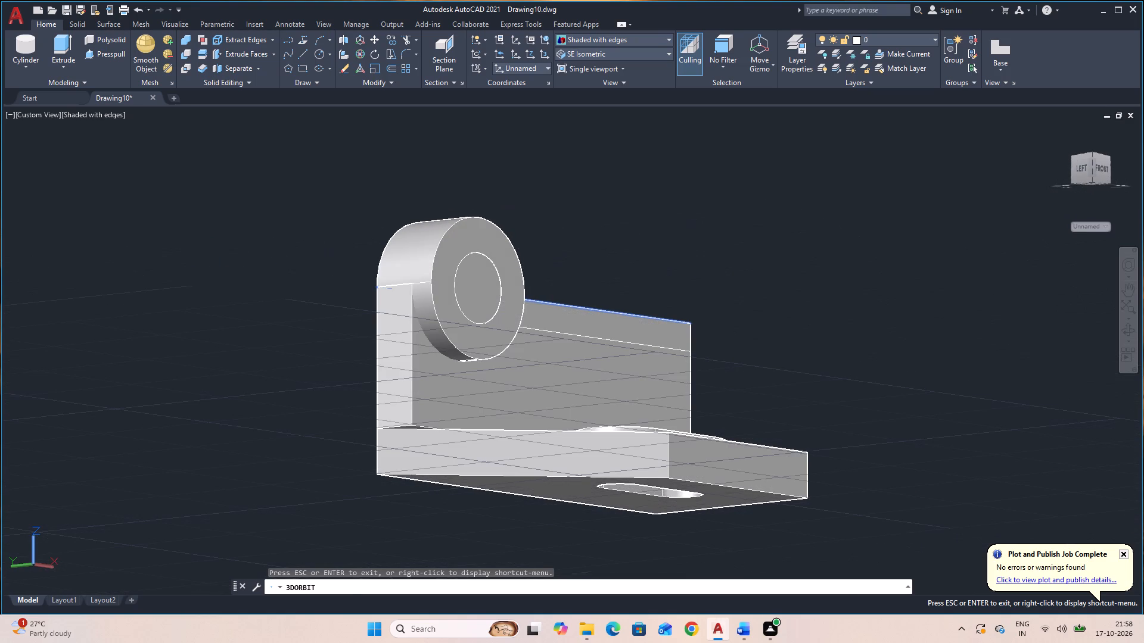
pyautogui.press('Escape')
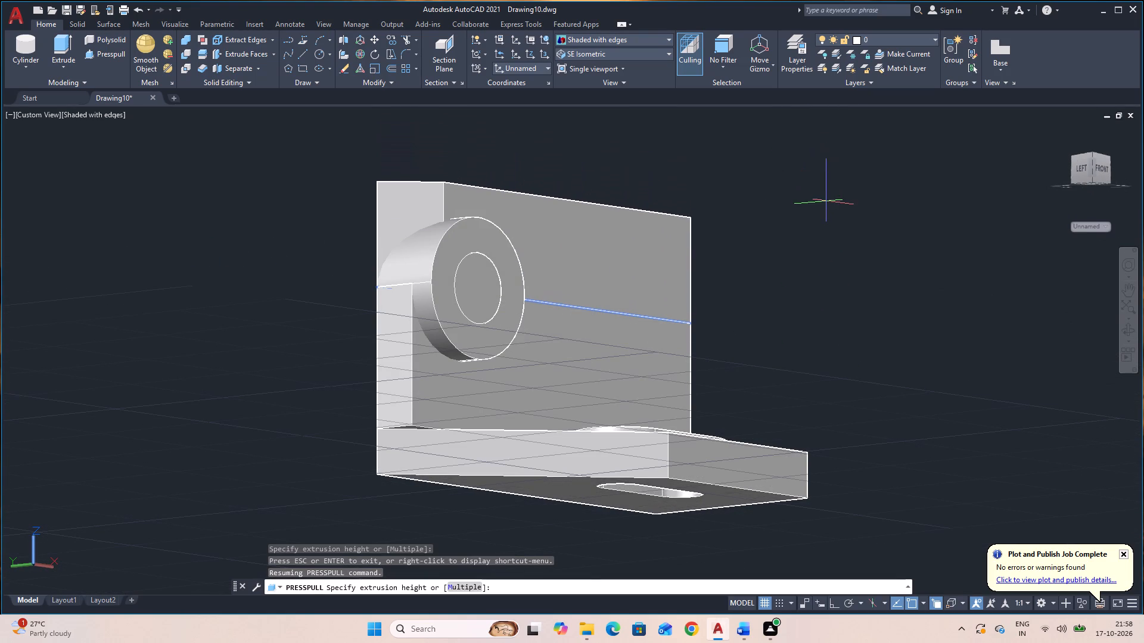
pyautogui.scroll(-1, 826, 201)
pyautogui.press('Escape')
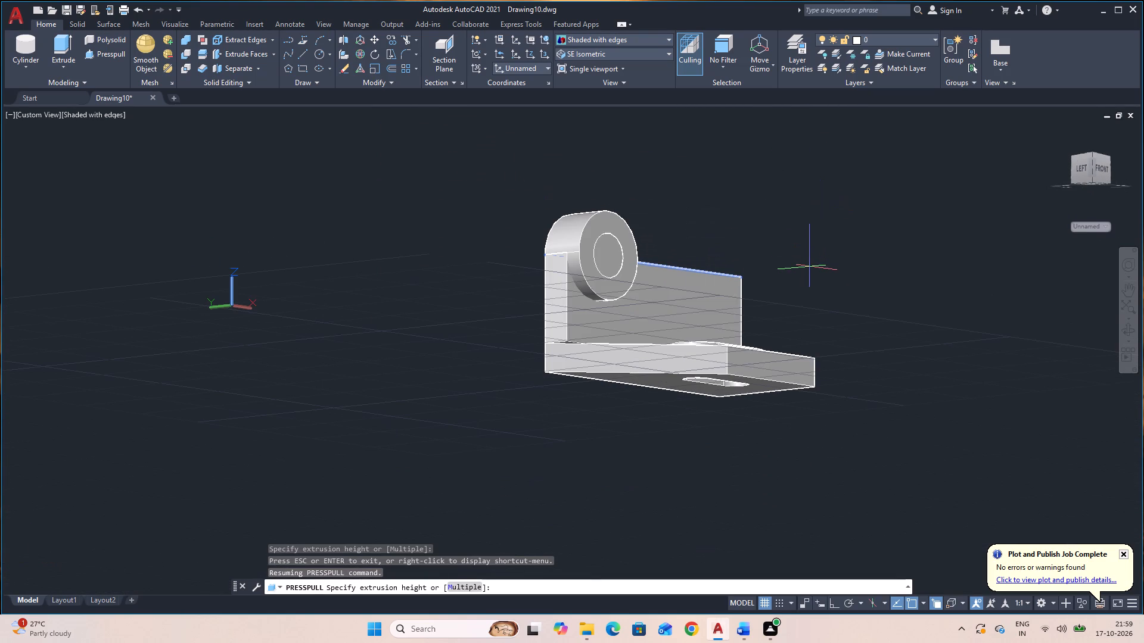
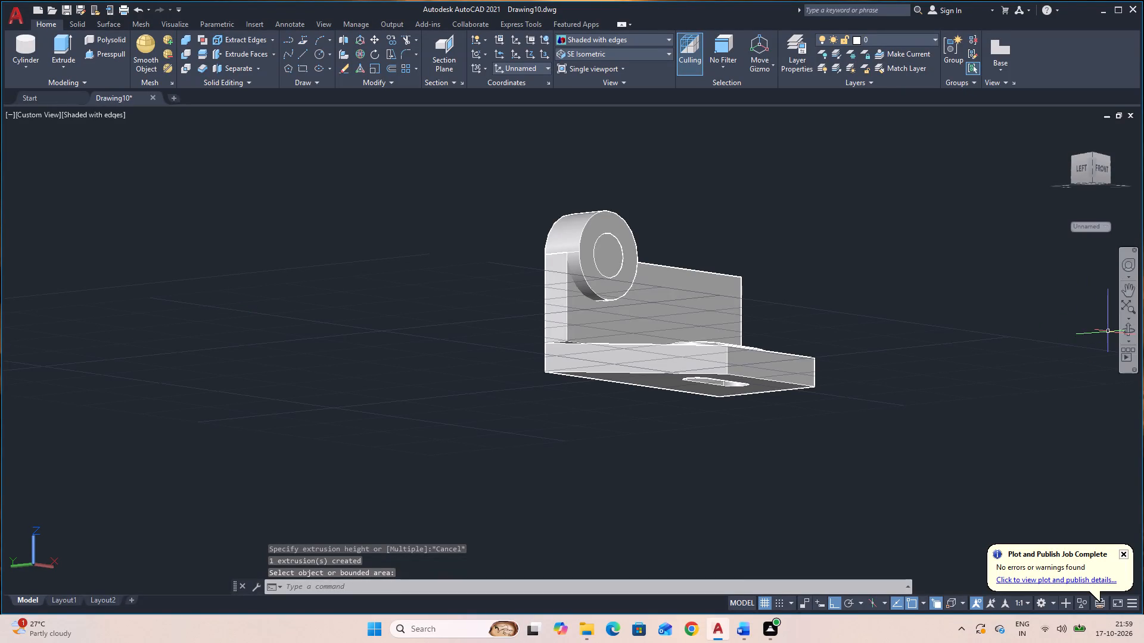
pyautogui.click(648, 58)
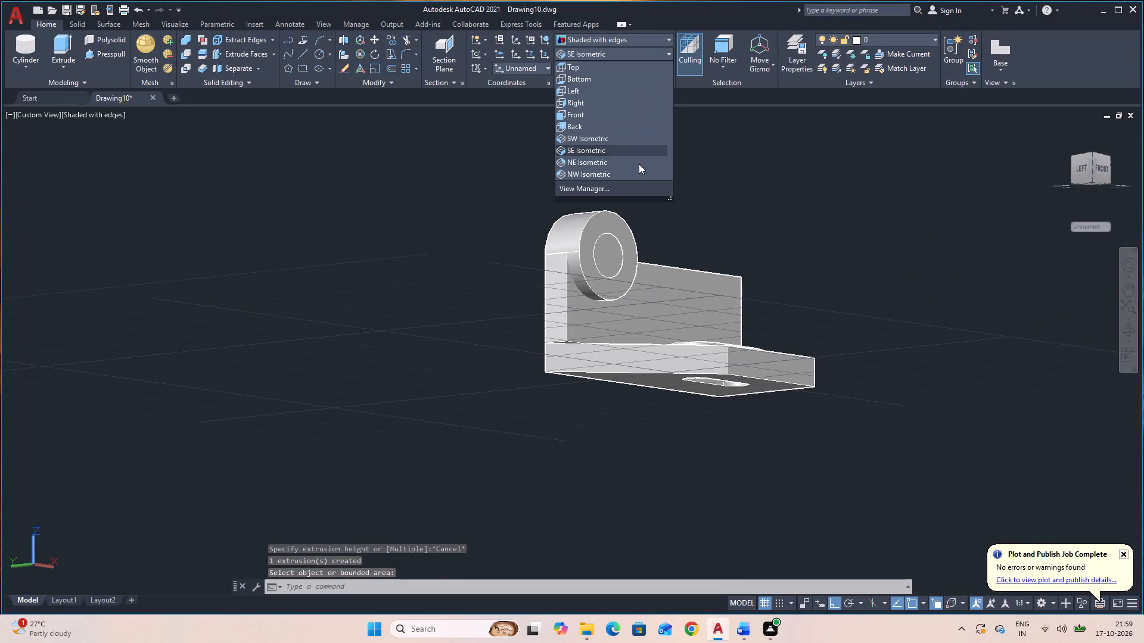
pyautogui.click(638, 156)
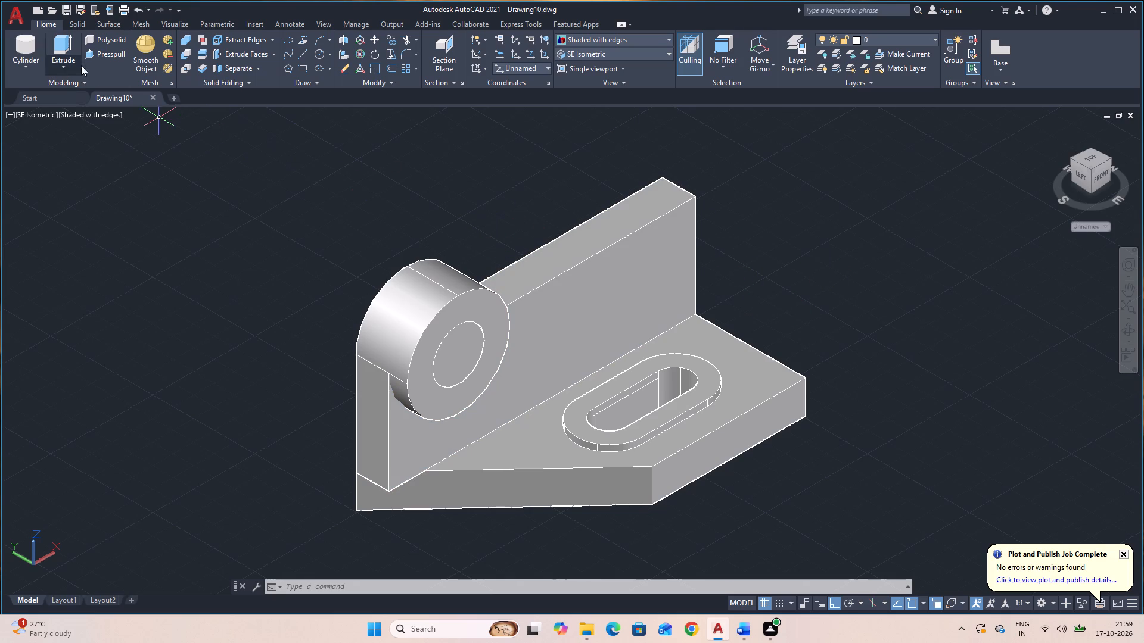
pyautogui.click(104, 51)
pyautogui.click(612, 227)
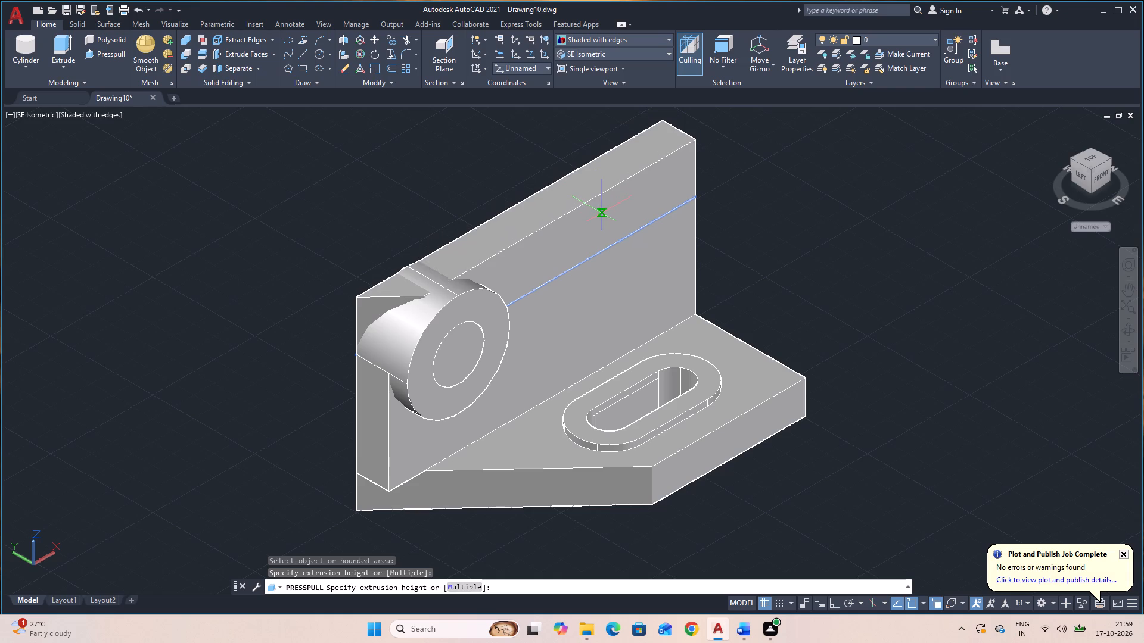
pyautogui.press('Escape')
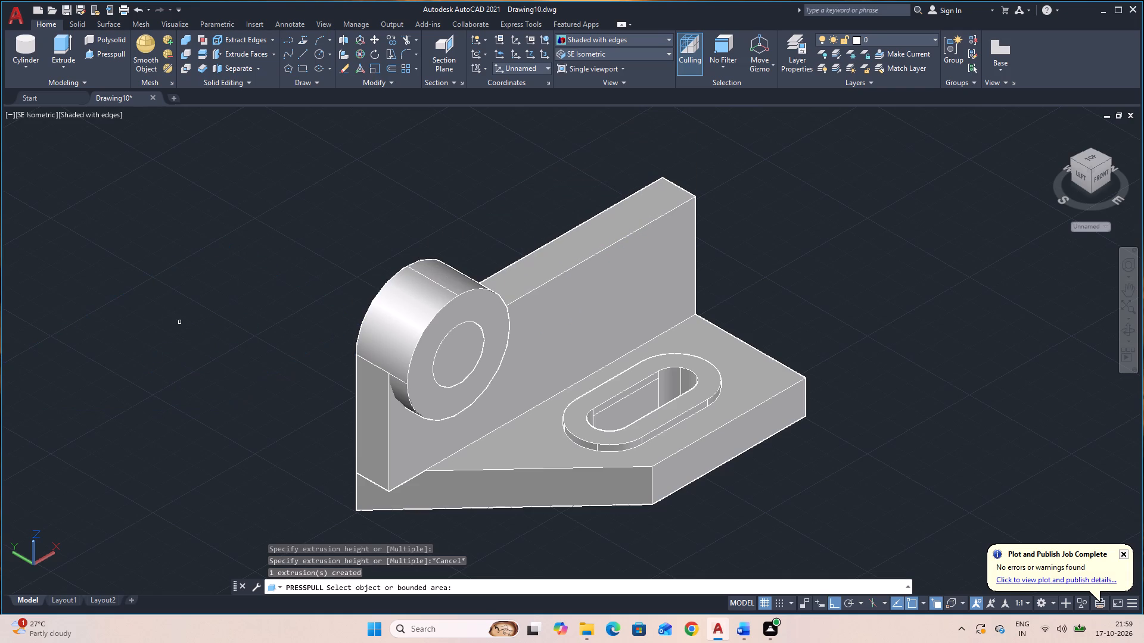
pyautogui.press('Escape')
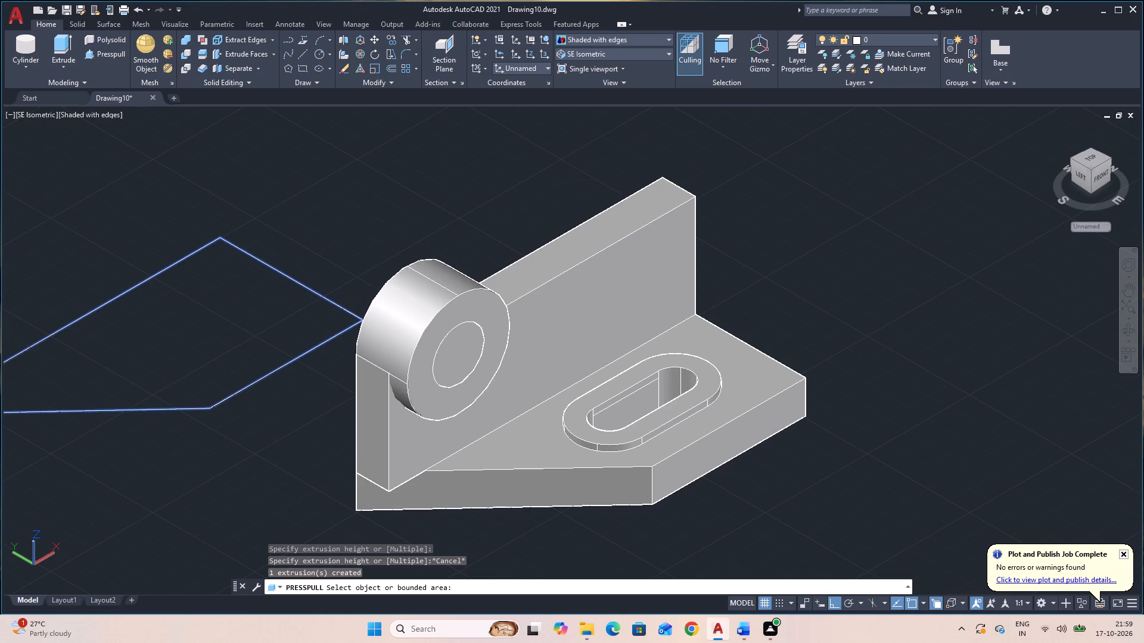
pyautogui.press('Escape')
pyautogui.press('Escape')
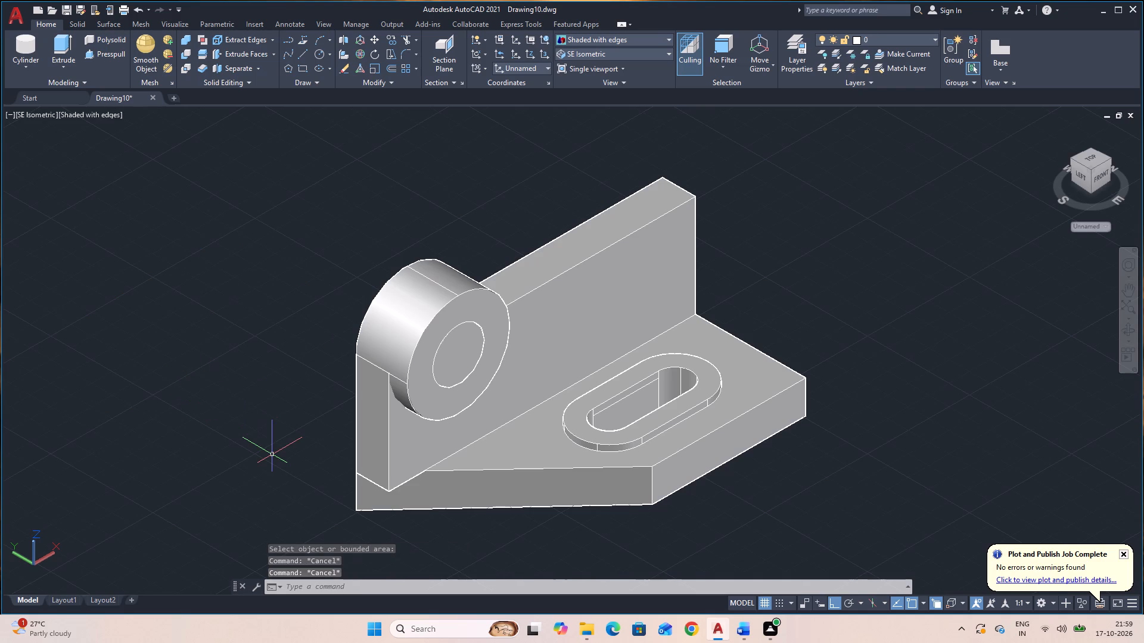
# Subtract the 25-diameter inner cylinder from the combined plate, wall and large cylinder to bore the hole.
pyautogui.write('SU')
pyautogui.press('space')
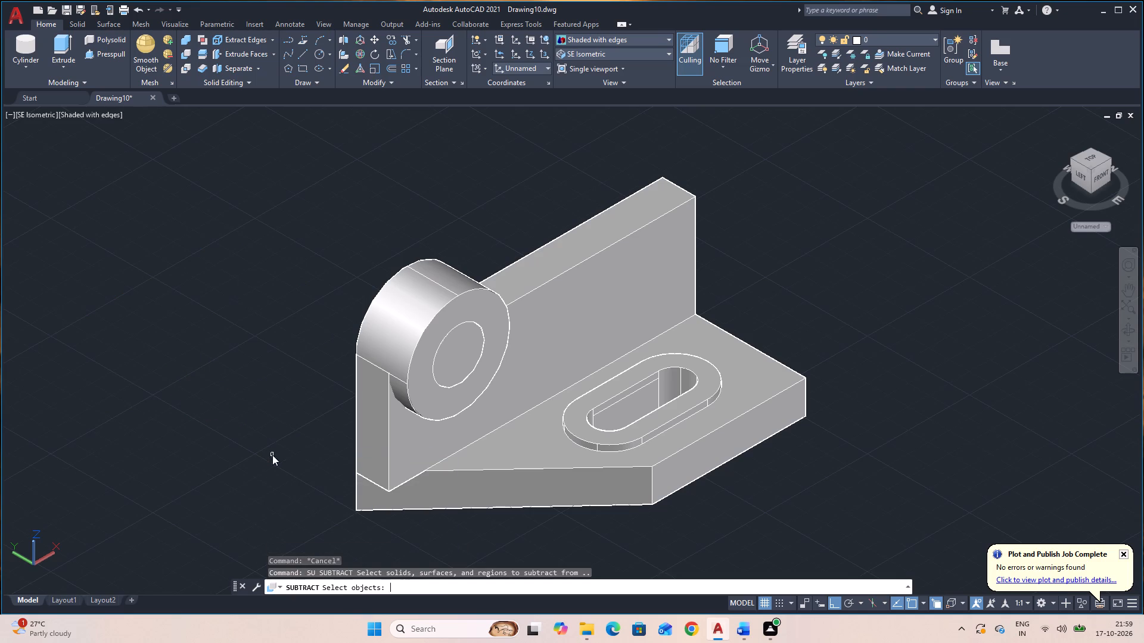
pyautogui.click(589, 453)
pyautogui.click(545, 352)
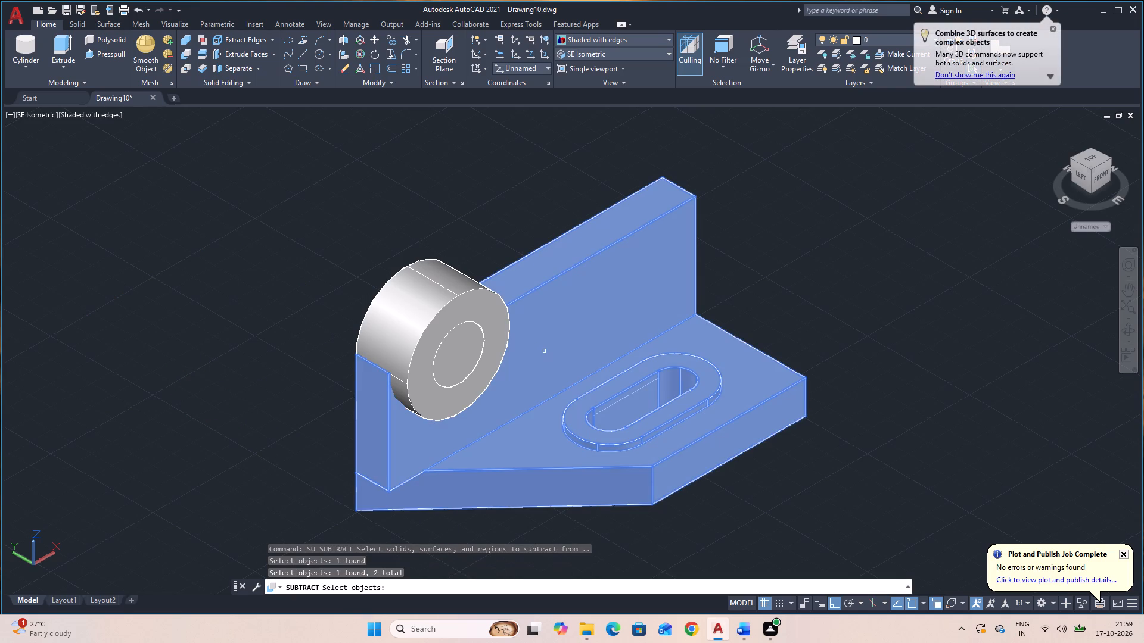
pyautogui.click(385, 310)
pyautogui.press('space')
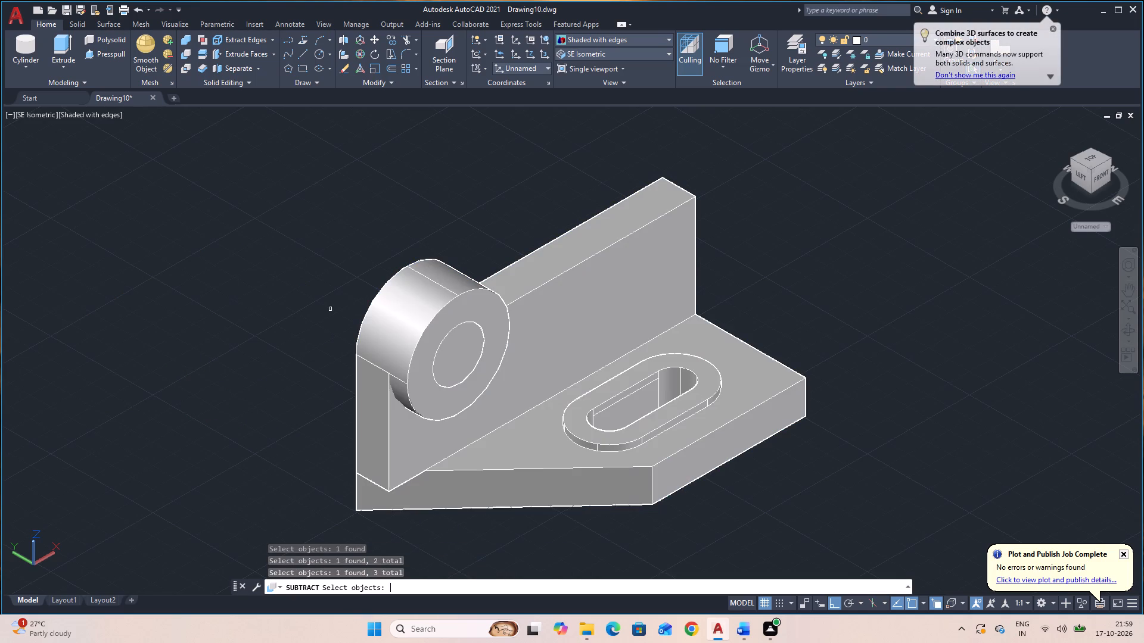
pyautogui.click(460, 365)
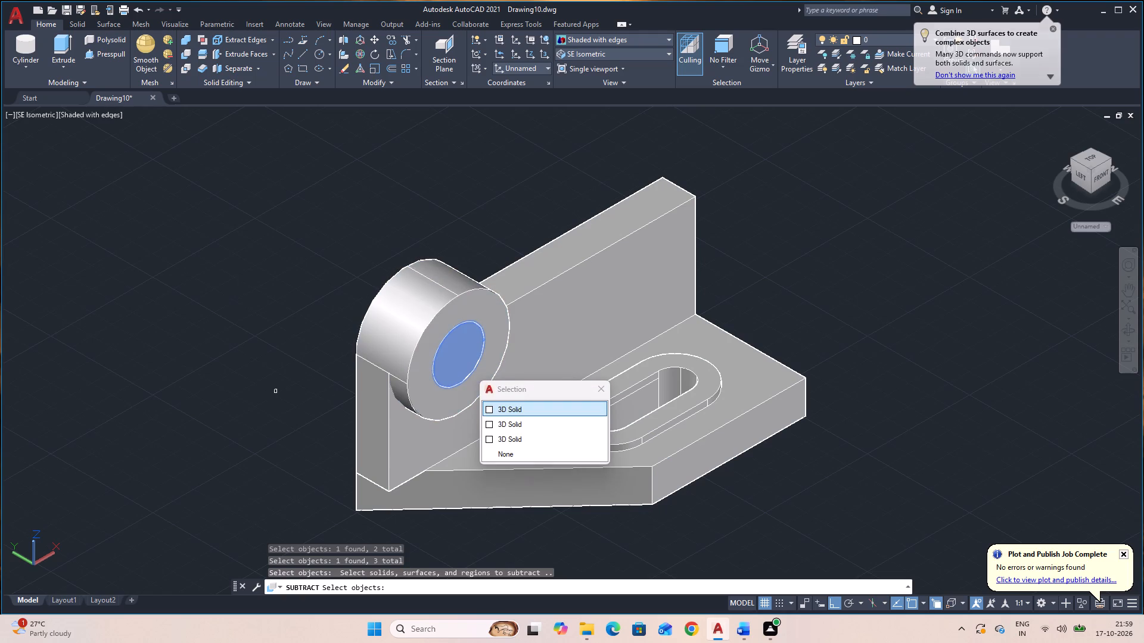
pyautogui.press('space')
pyautogui.press('space')
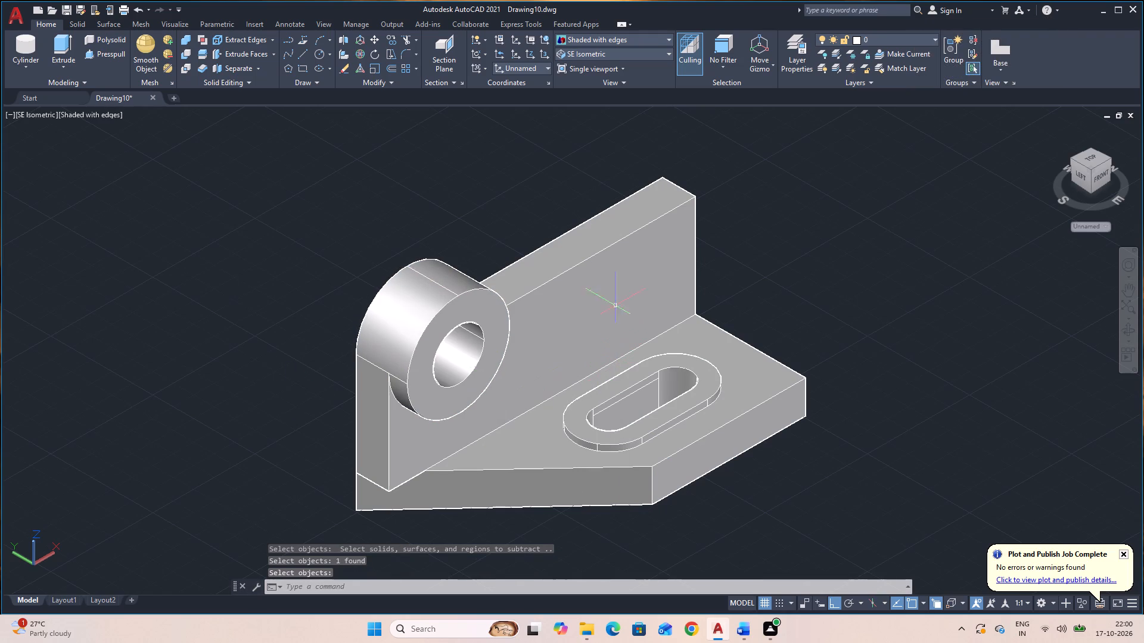
# Presspull the wall's top face beside the bored cylinder upward to near the level of the cylinder's top.
pyautogui.click(111, 58)
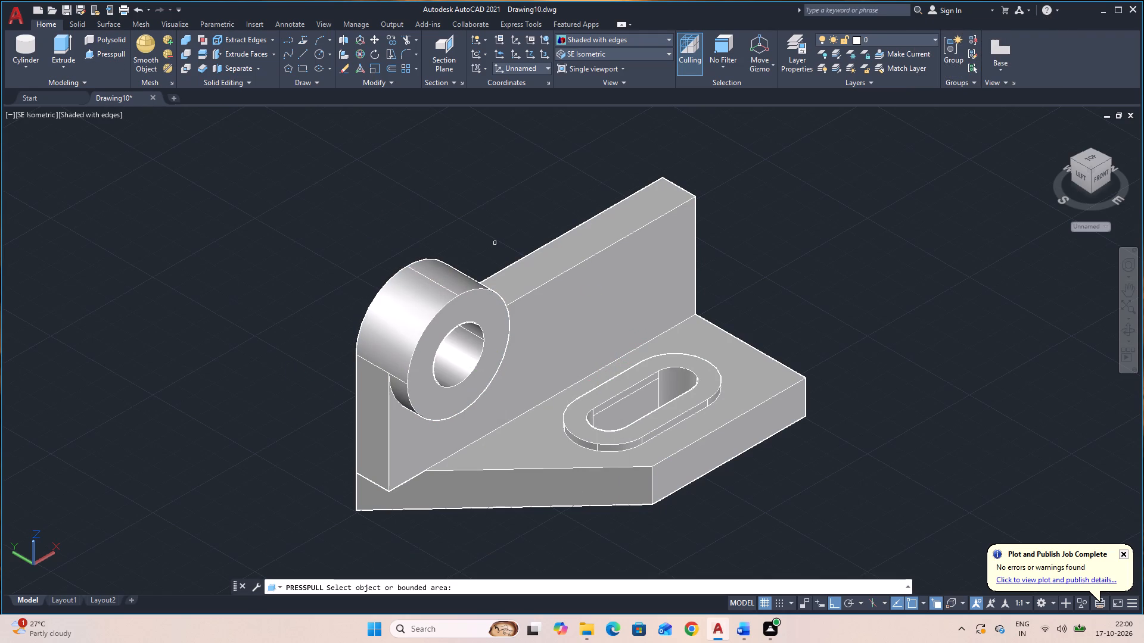
pyautogui.click(530, 274)
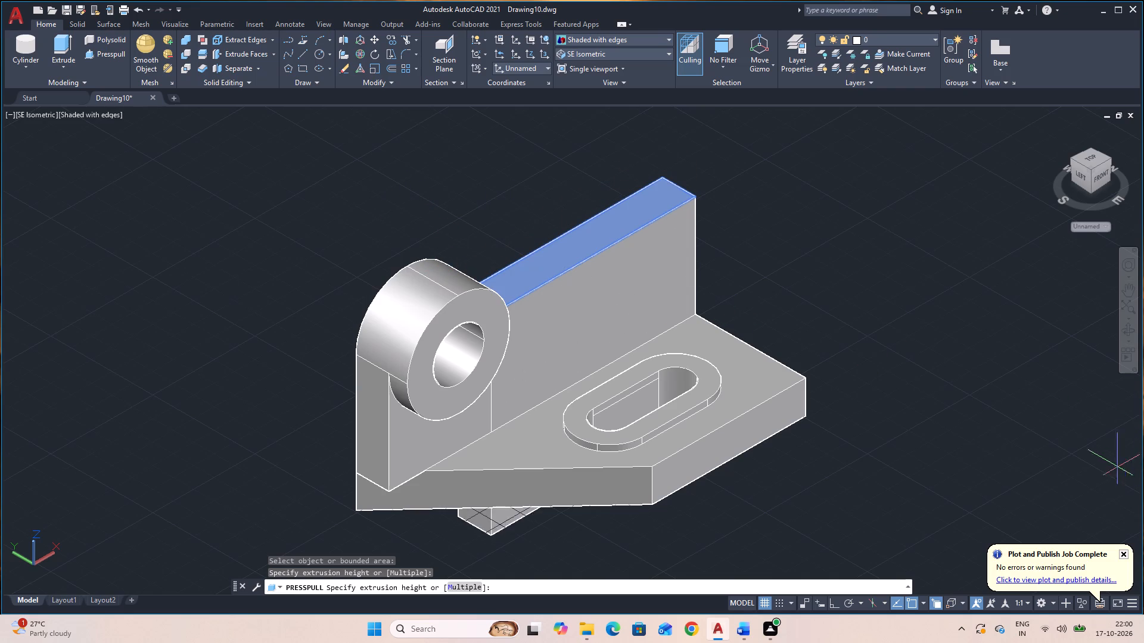
pyautogui.click(1127, 327)
pyautogui.moveTo(1088, 358); pyautogui.dragTo(1034, 380)
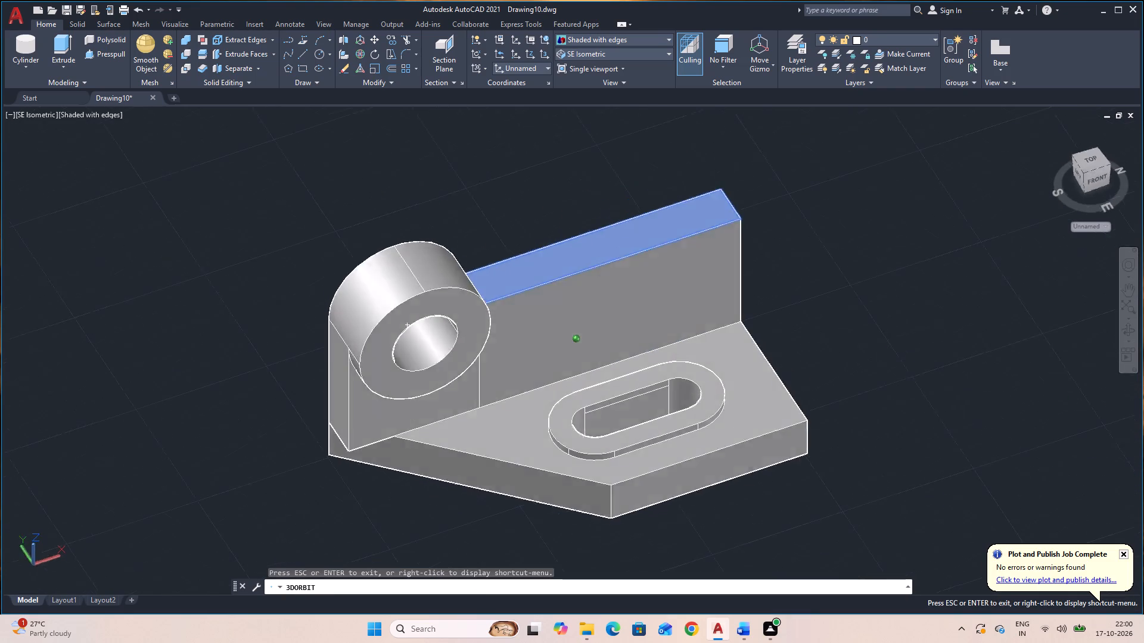
pyautogui.moveTo(1034, 380); pyautogui.dragTo(960, 383)
pyautogui.moveTo(968, 396); pyautogui.dragTo(938, 390)
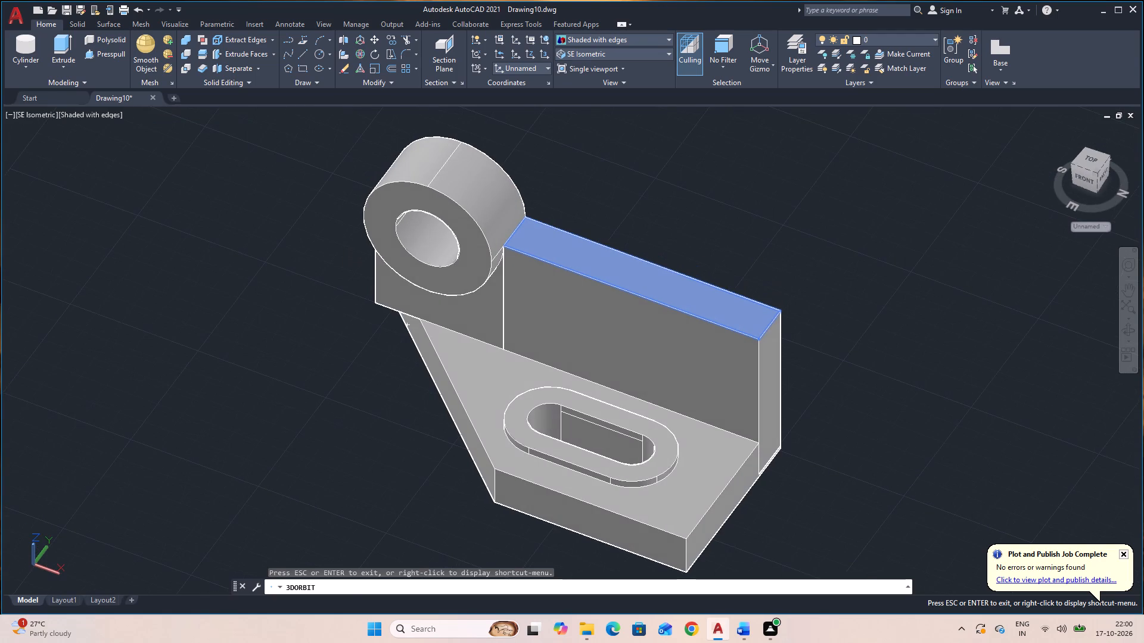
pyautogui.press('Escape')
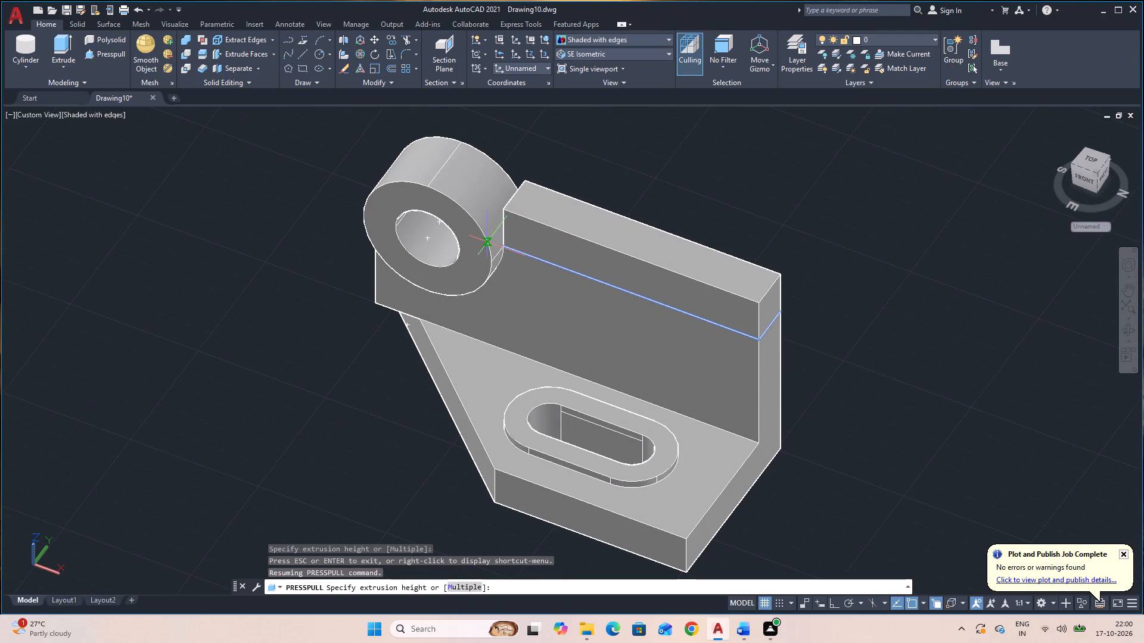
pyautogui.click(508, 230)
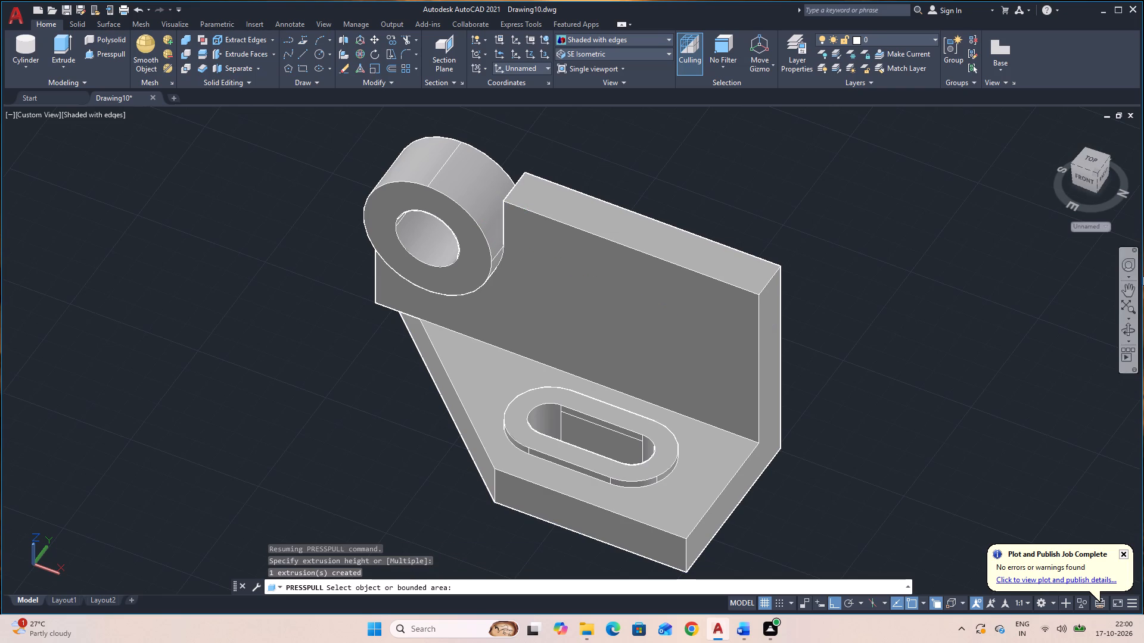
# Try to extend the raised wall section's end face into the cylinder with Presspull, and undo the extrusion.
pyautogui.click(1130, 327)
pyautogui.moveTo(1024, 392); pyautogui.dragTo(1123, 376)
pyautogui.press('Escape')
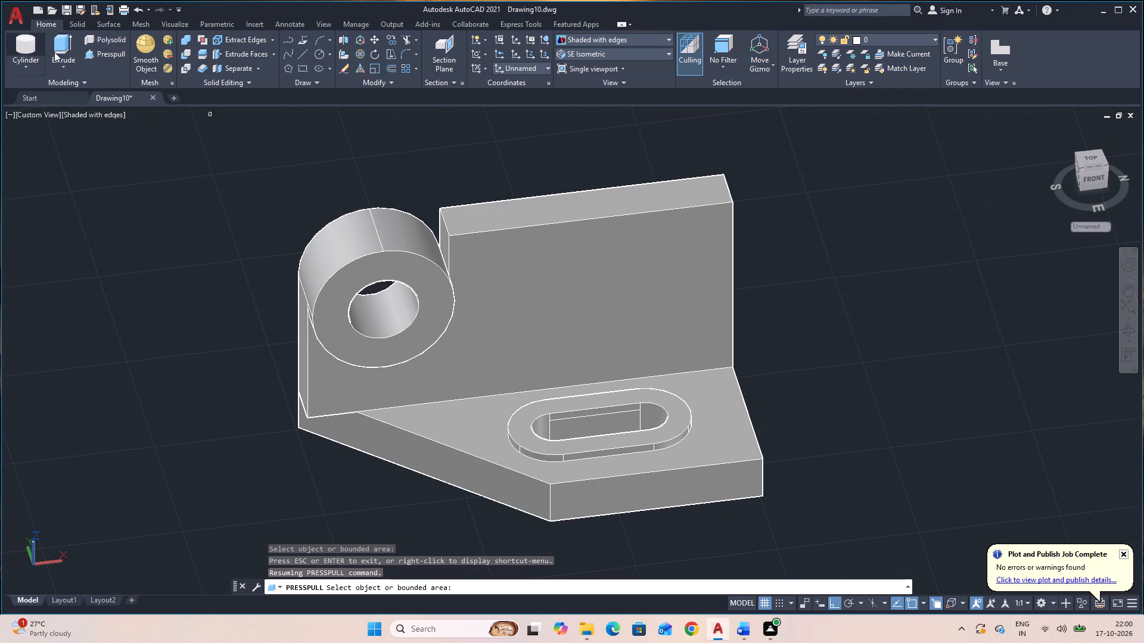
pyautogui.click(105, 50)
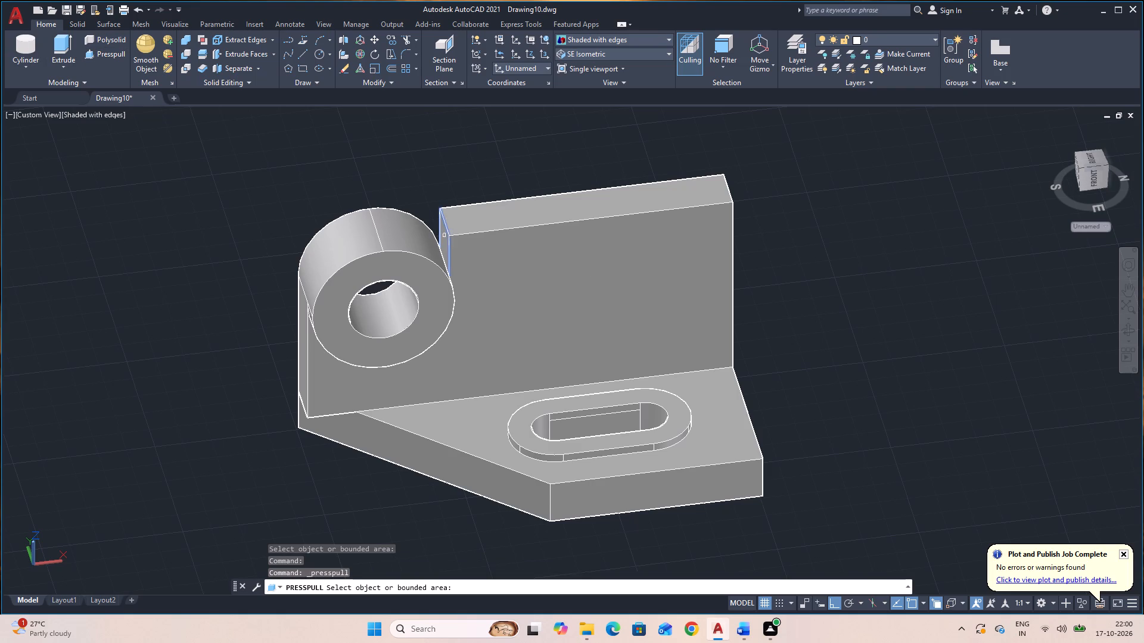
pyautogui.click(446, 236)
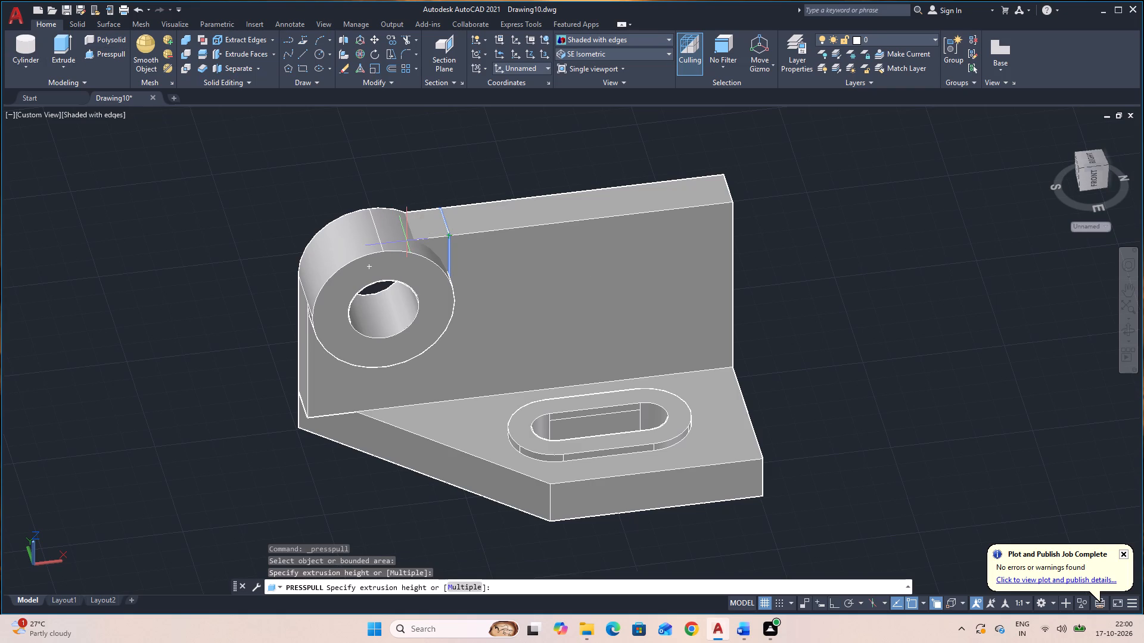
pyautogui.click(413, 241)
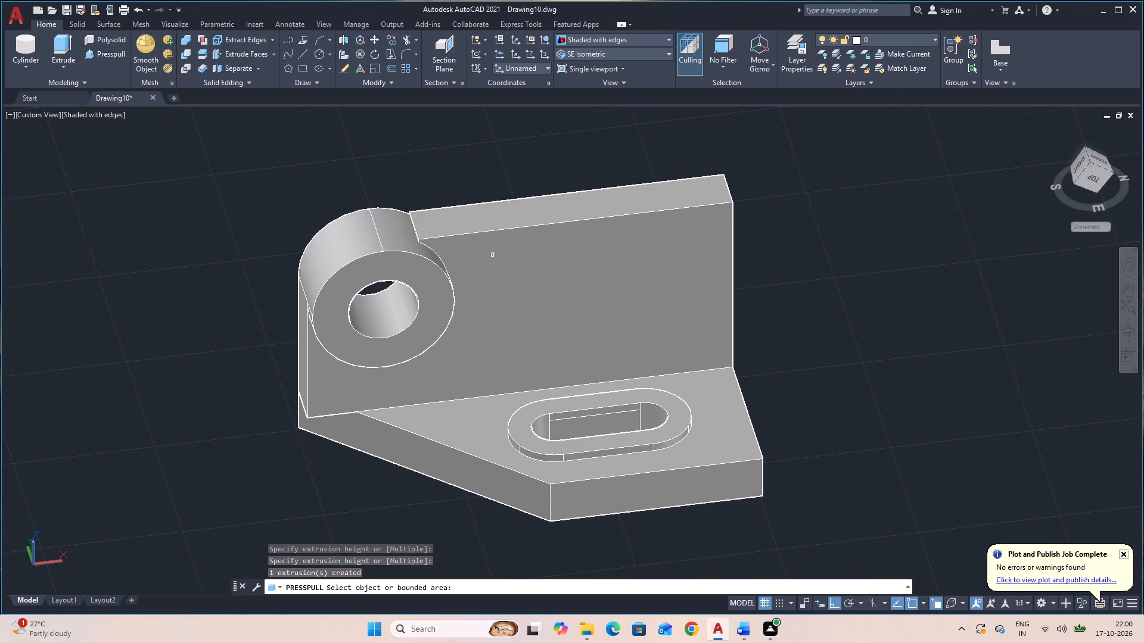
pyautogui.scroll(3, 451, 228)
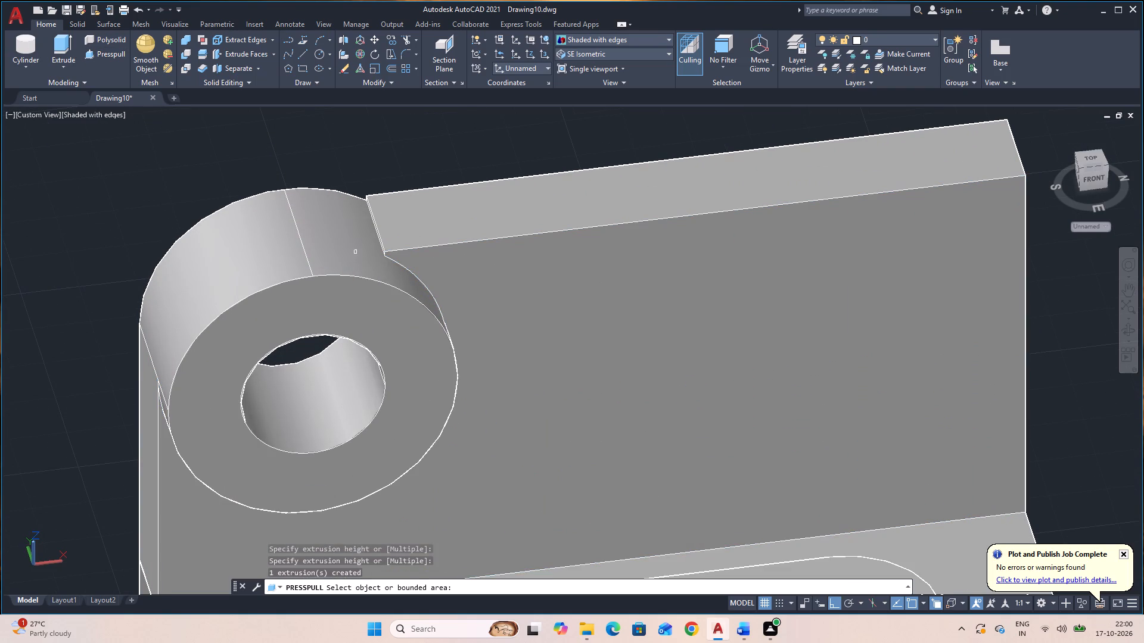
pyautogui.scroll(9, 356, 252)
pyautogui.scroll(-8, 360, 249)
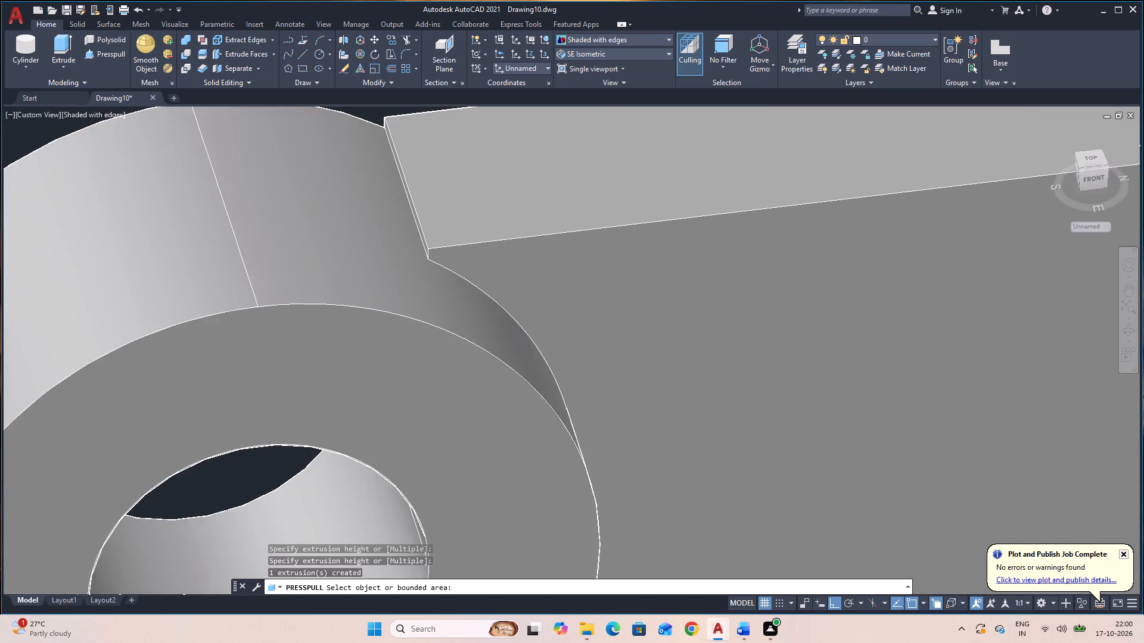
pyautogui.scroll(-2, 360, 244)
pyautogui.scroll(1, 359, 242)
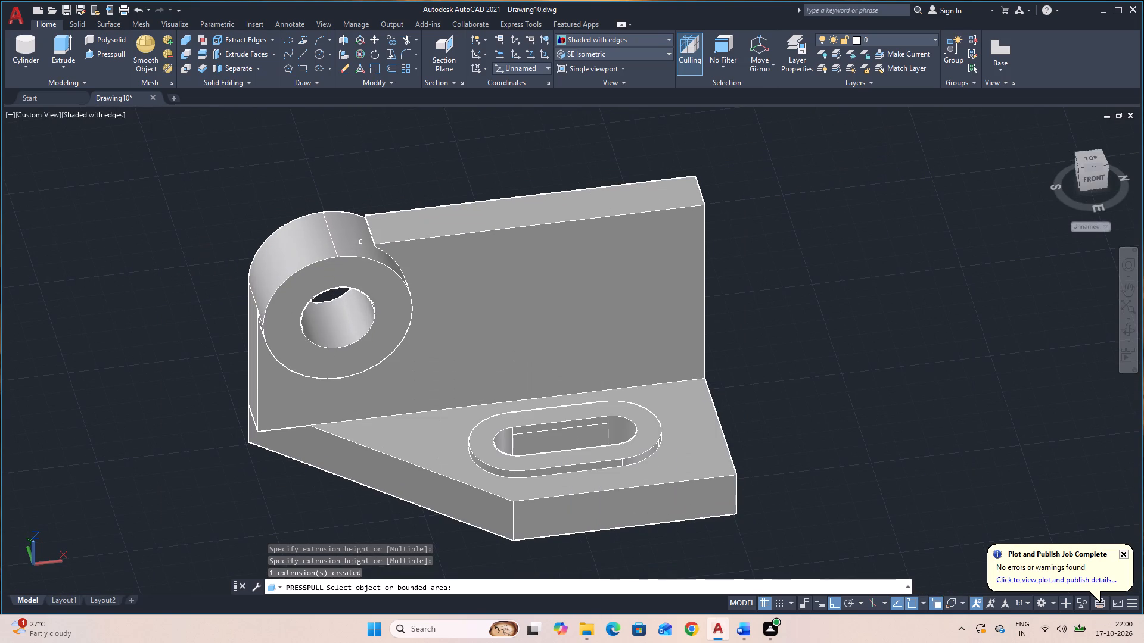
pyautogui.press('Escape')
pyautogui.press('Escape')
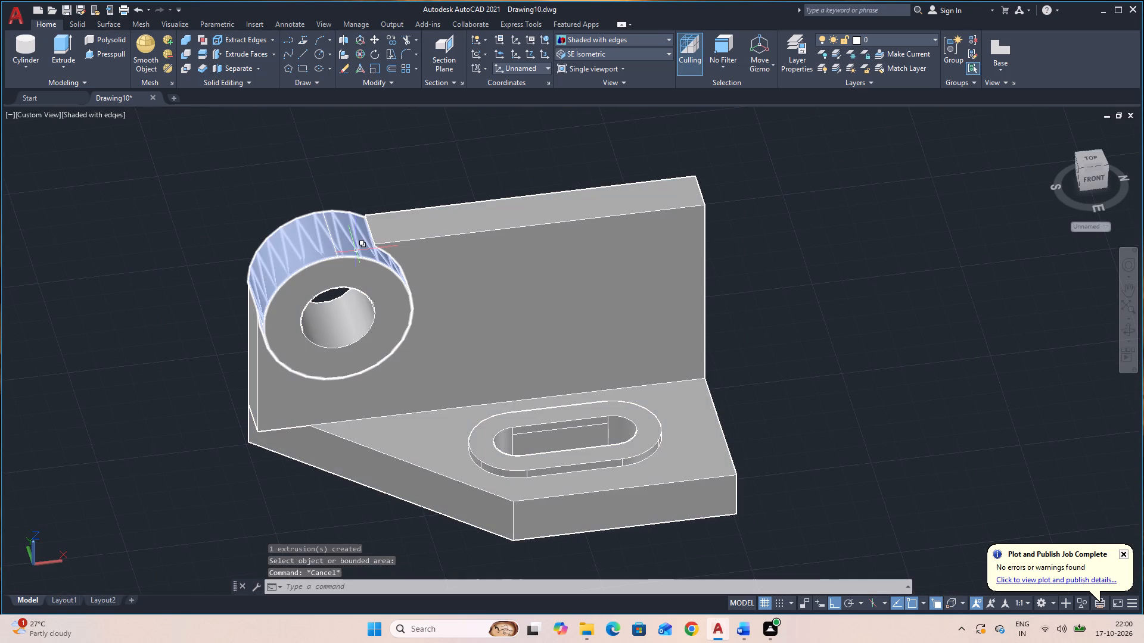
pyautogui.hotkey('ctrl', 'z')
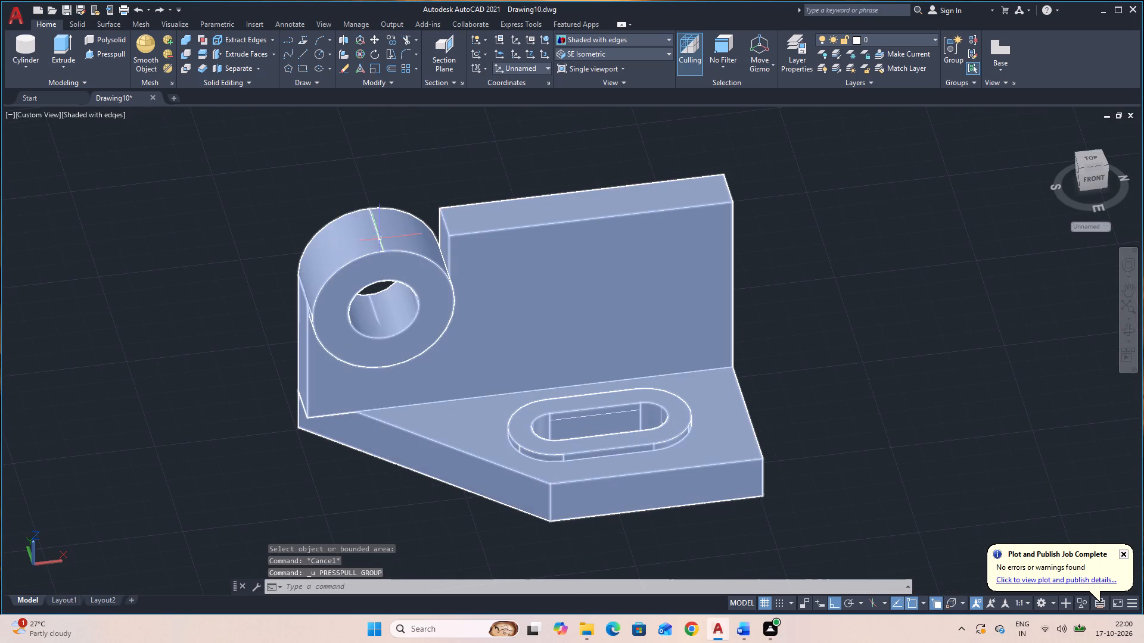
# Presspull the raised wall section's end face toward the cylinder, closing the gap between them.
pyautogui.scroll(3, 394, 258)
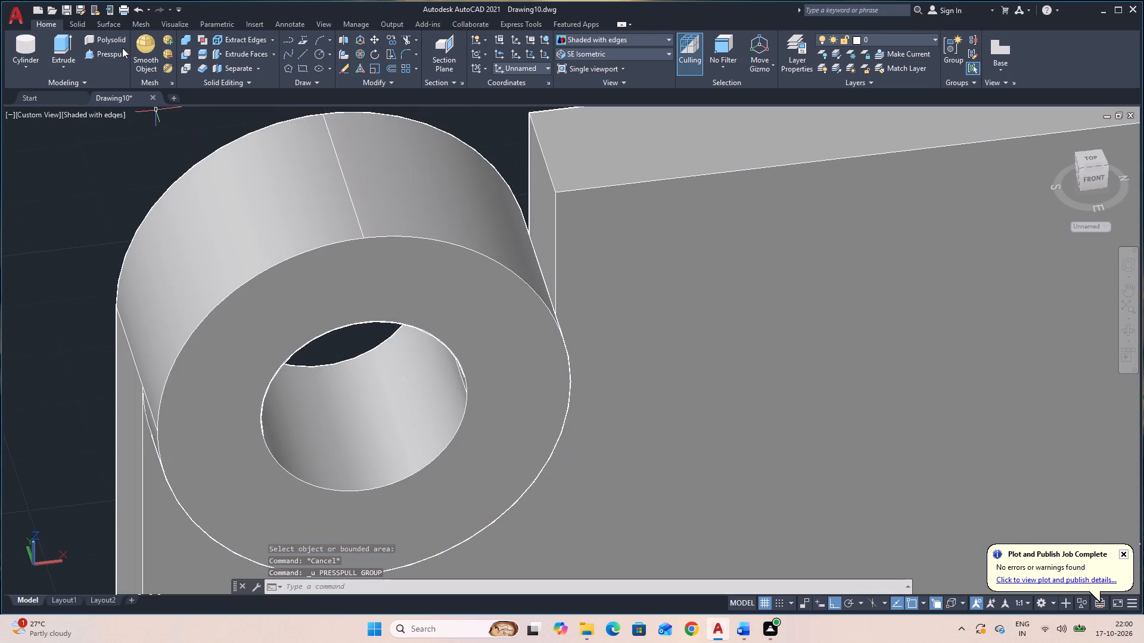
pyautogui.click(117, 54)
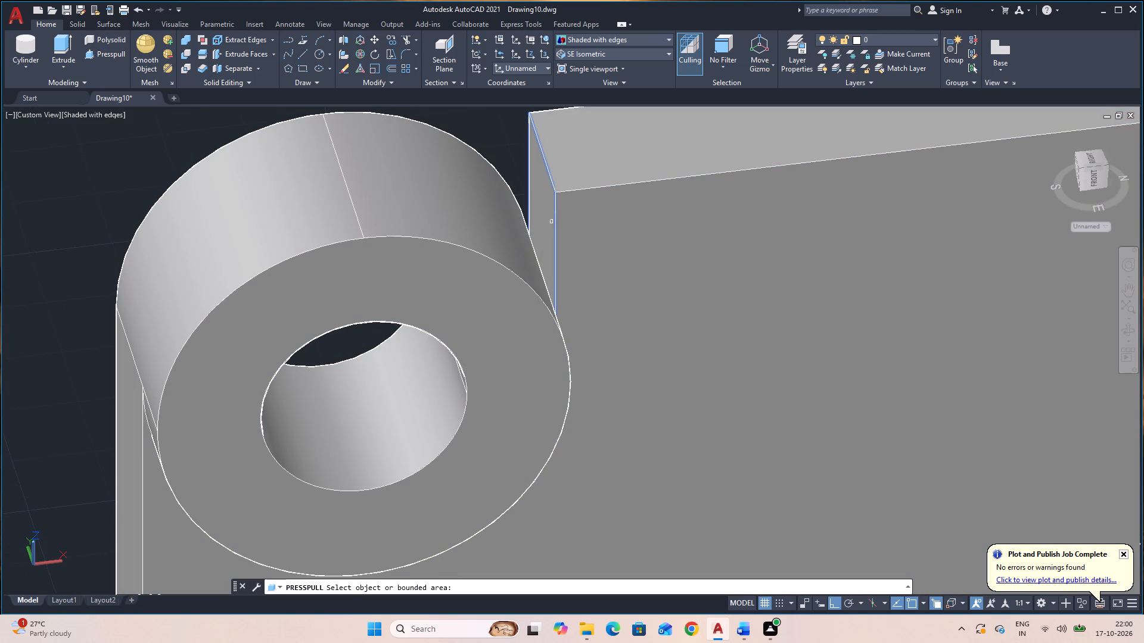
pyautogui.click(552, 223)
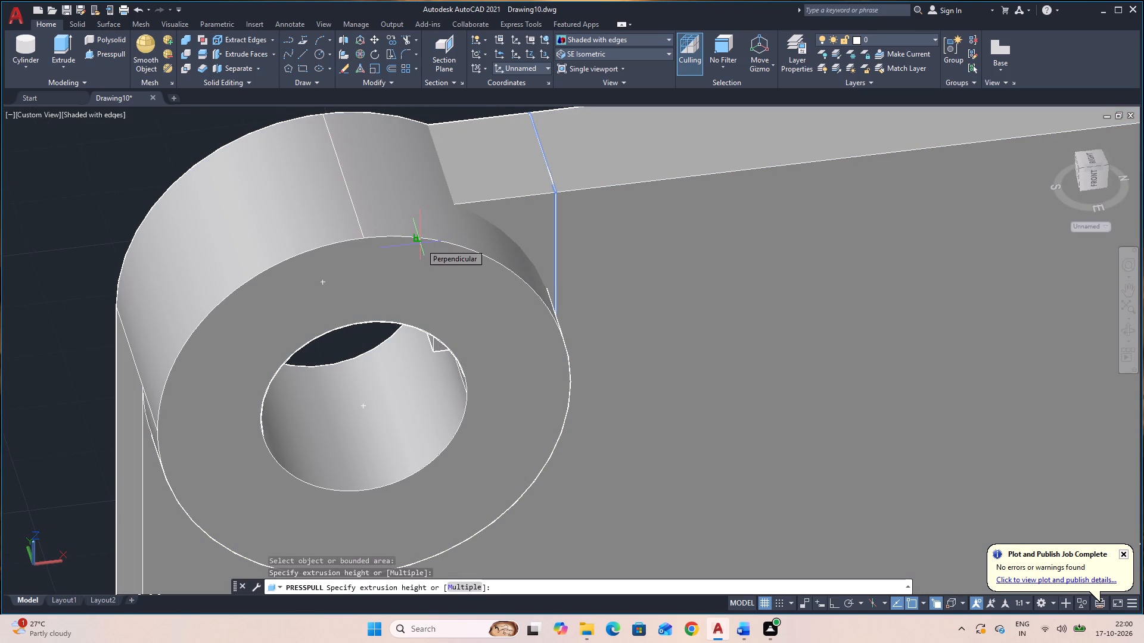
pyautogui.click(421, 245)
pyautogui.scroll(-2, 514, 235)
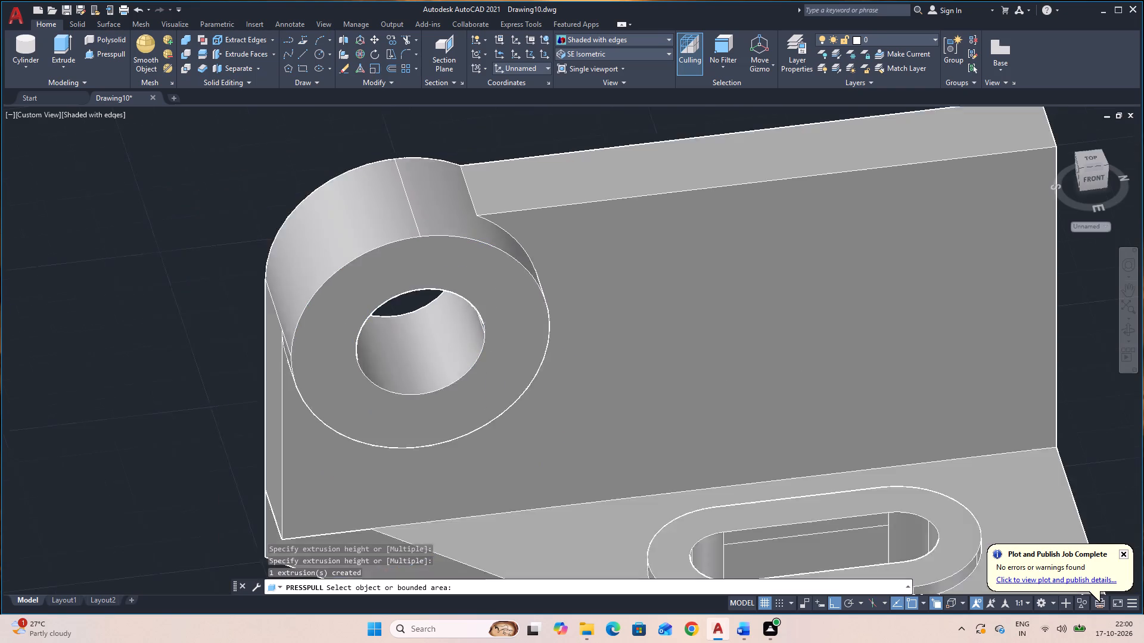
pyautogui.press('Escape')
# Draw a diagonal line across the wall's front face from its top edge at the cylinder to the far bottom corner on the plate.
pyautogui.write('L')
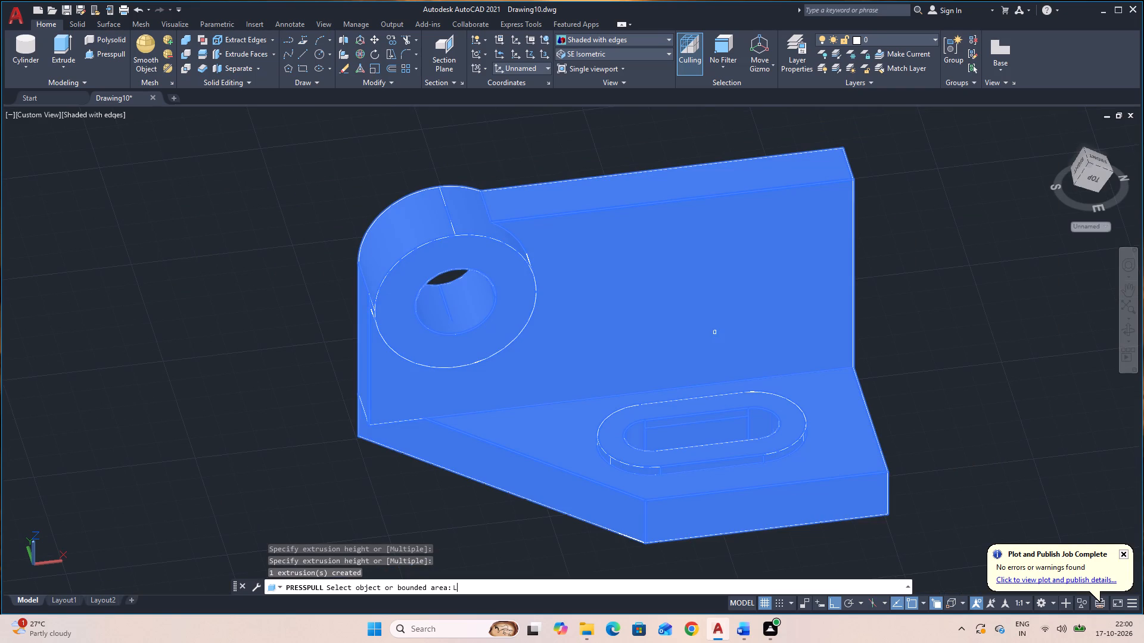
pyautogui.press('space')
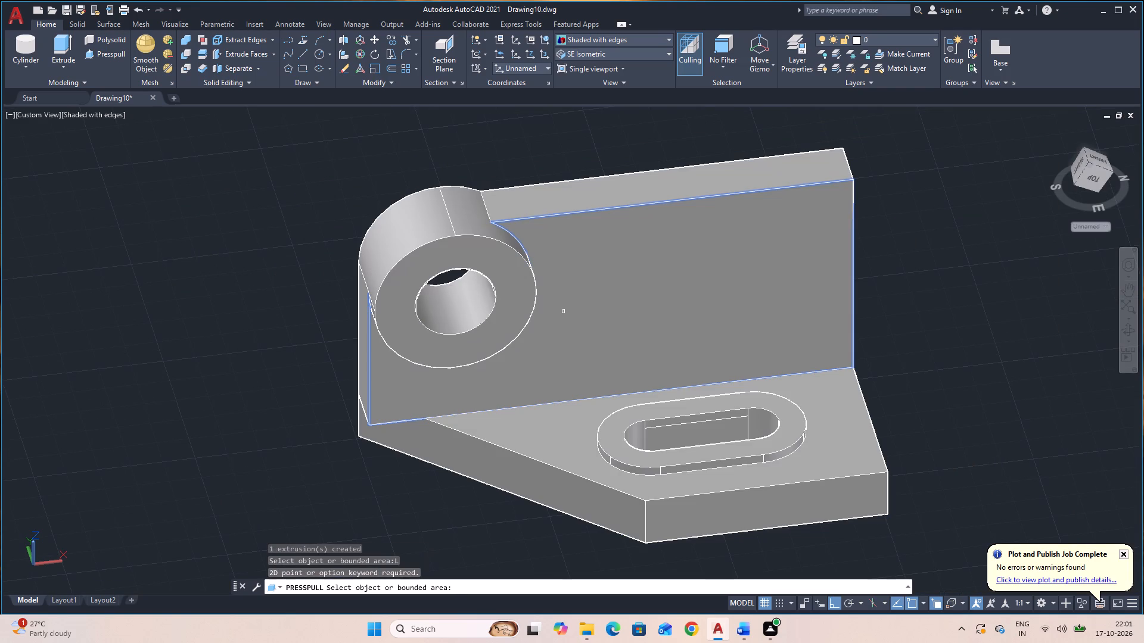
pyautogui.press('Escape')
pyautogui.press('l')
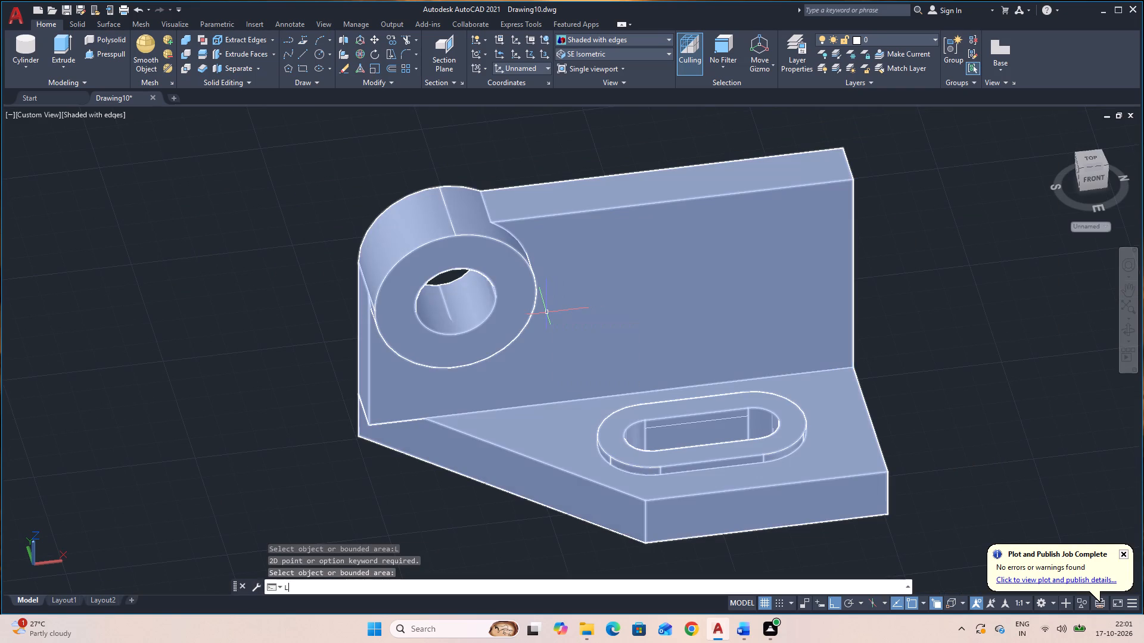
pyautogui.press('space')
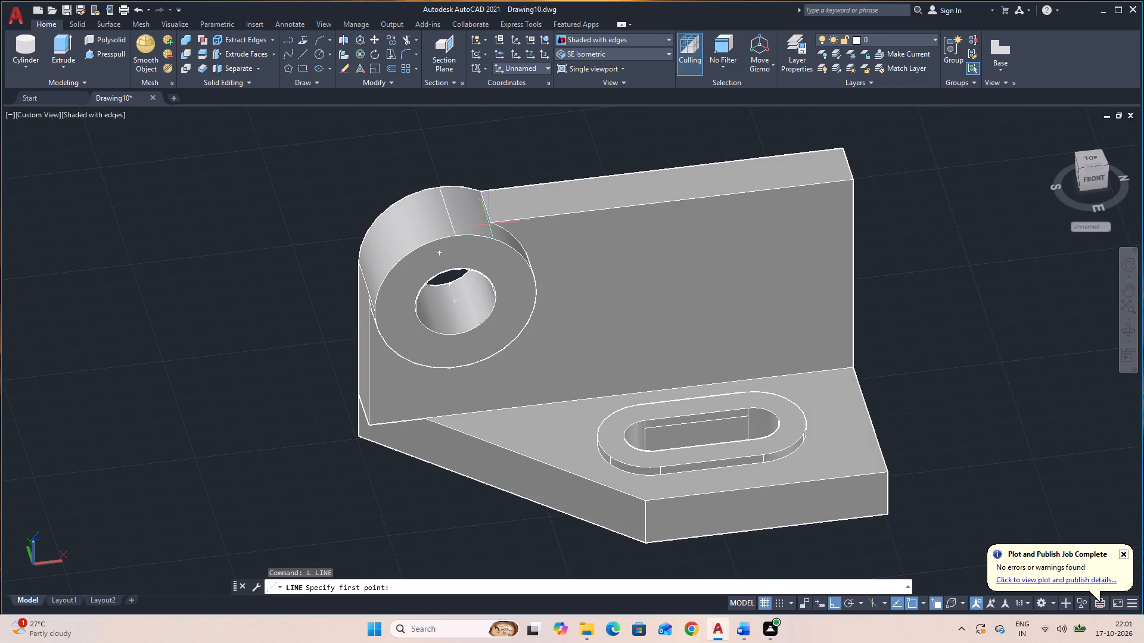
pyautogui.click(491, 224)
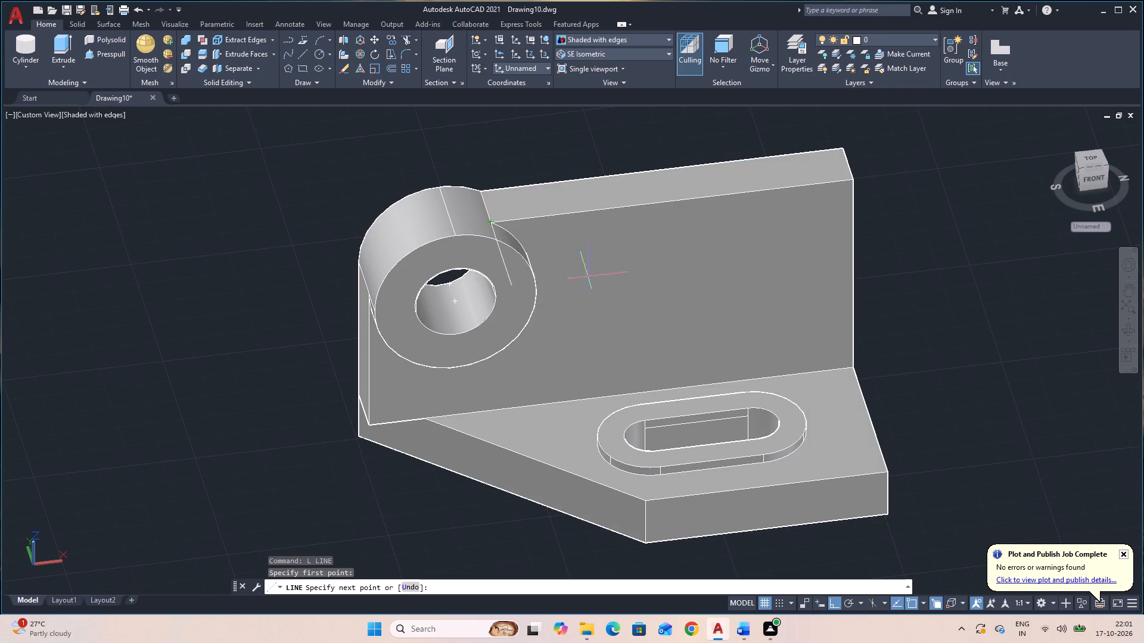
pyautogui.click(857, 367)
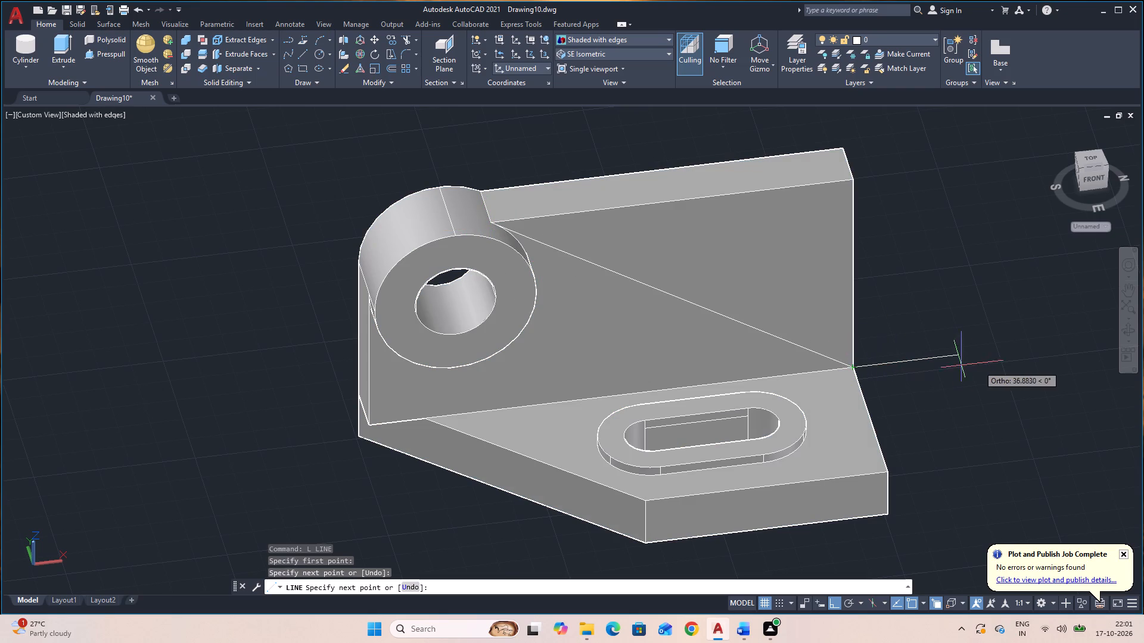
pyautogui.press('Escape')
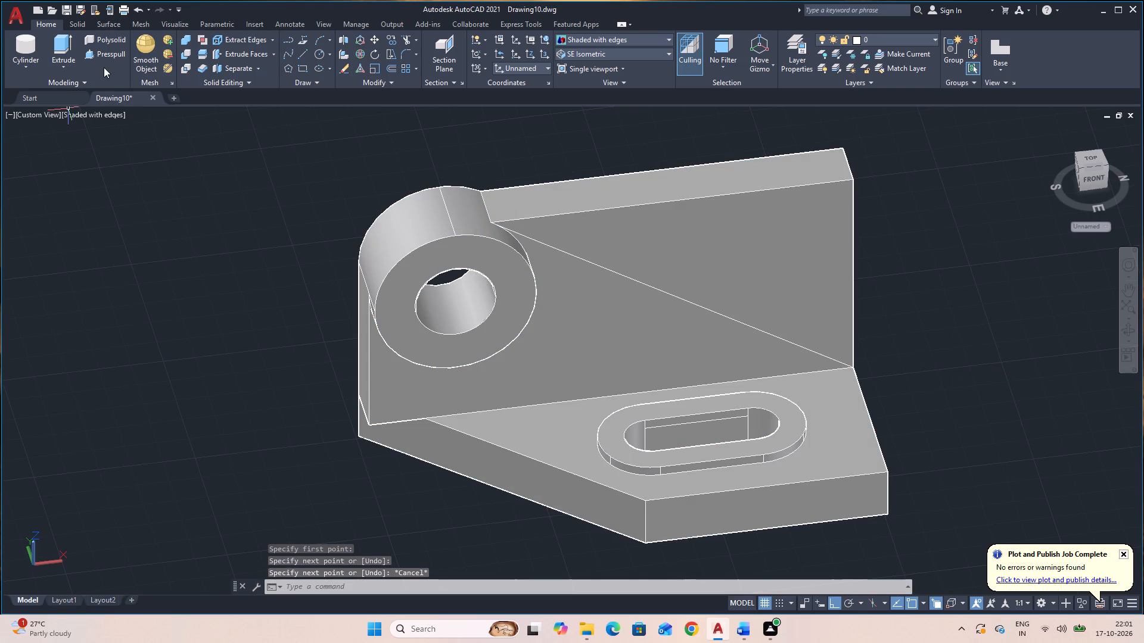
# Presspull the triangular area above the diagonal line back through the wall's full thickness to cut it away, leaving a sloped wall.
pyautogui.click(107, 63)
pyautogui.click(107, 55)
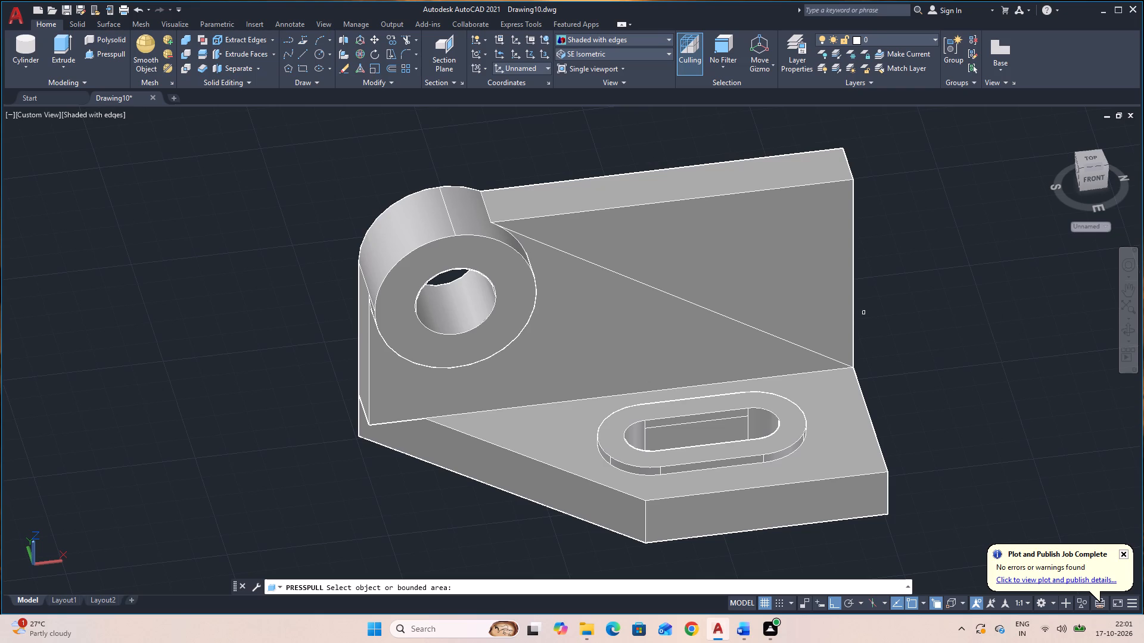
pyautogui.click(810, 302)
pyautogui.click(733, 102)
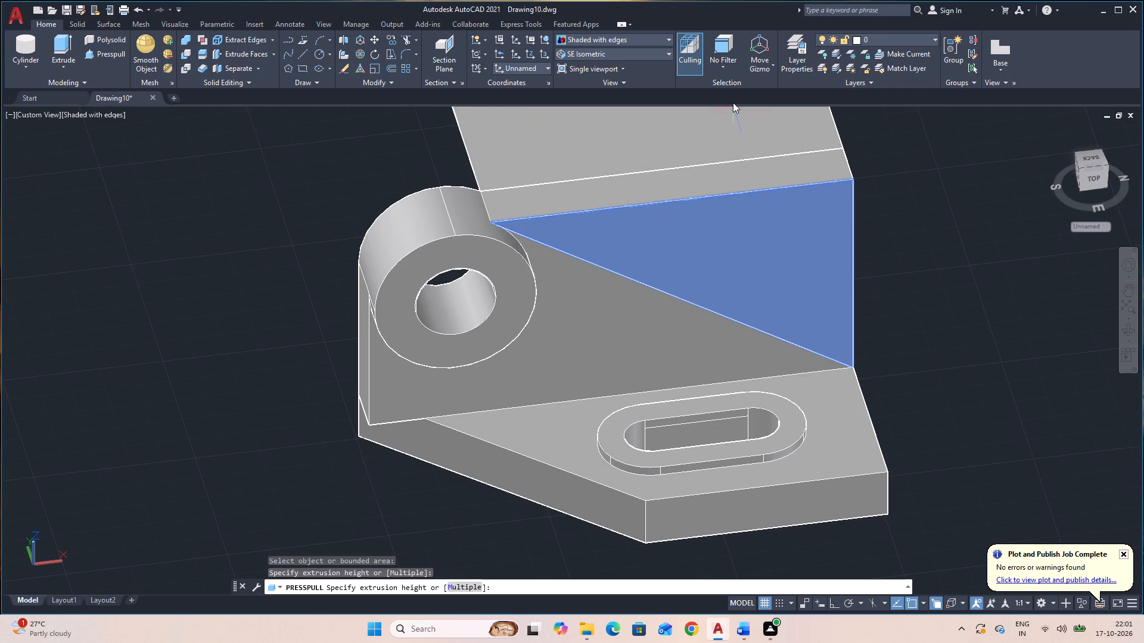
pyautogui.moveTo(768, 157); pyautogui.dragTo(756, 239, button='middle')
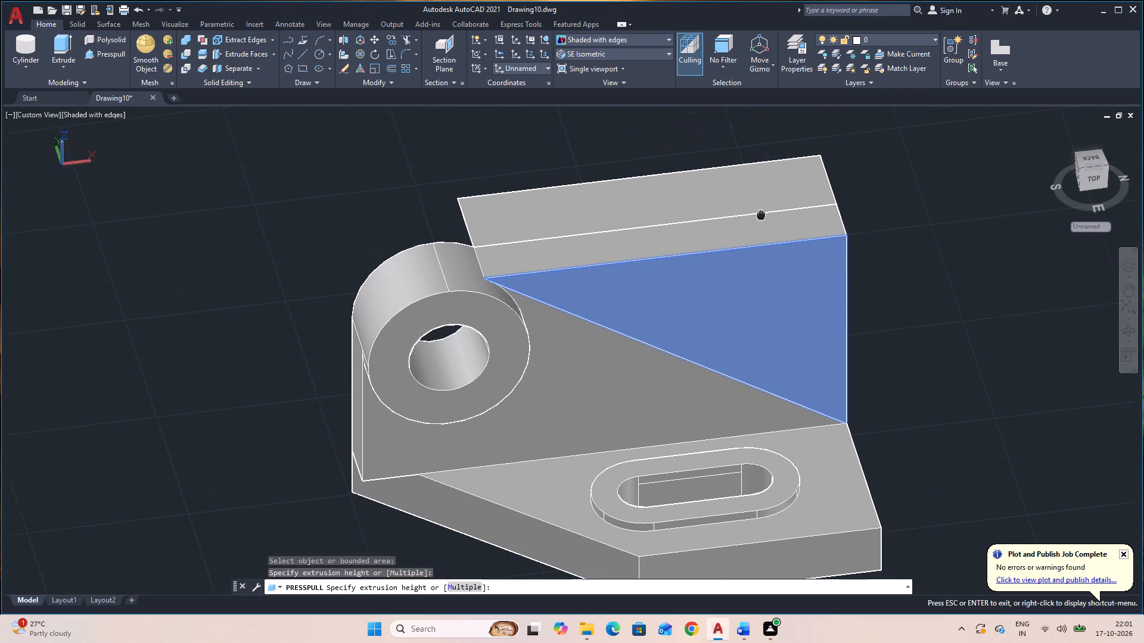
pyautogui.moveTo(756, 239); pyautogui.dragTo(735, 323, button='middle')
pyautogui.click(730, 292)
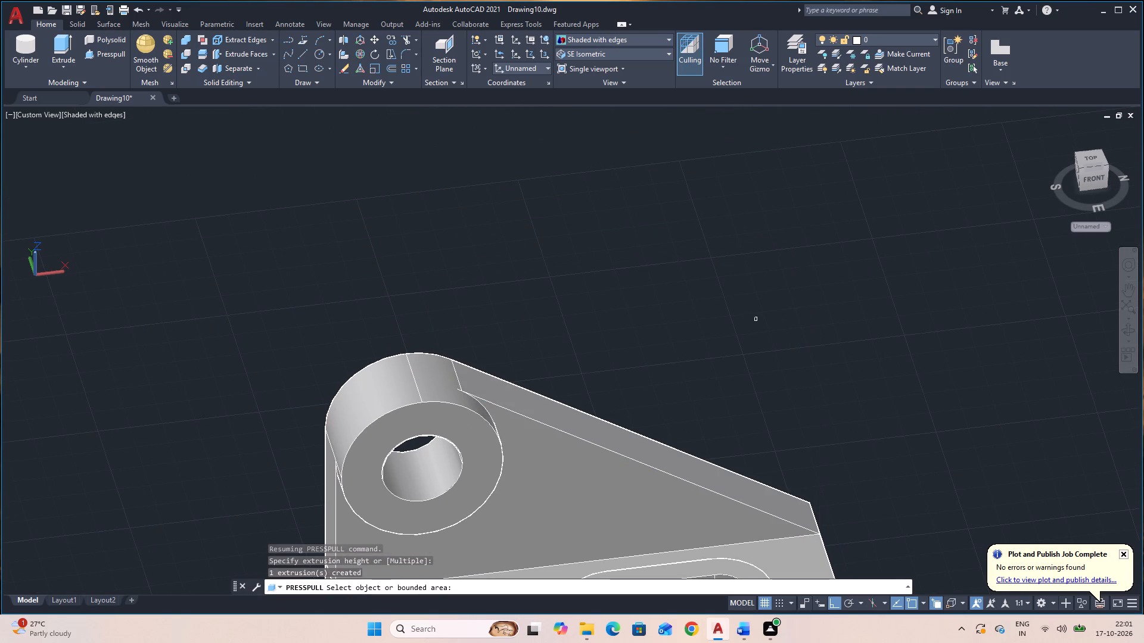
# Orbit around the part to examine the sloped wall, bored cylinder, slot and underside from several directions.
pyautogui.scroll(-2, 756, 320)
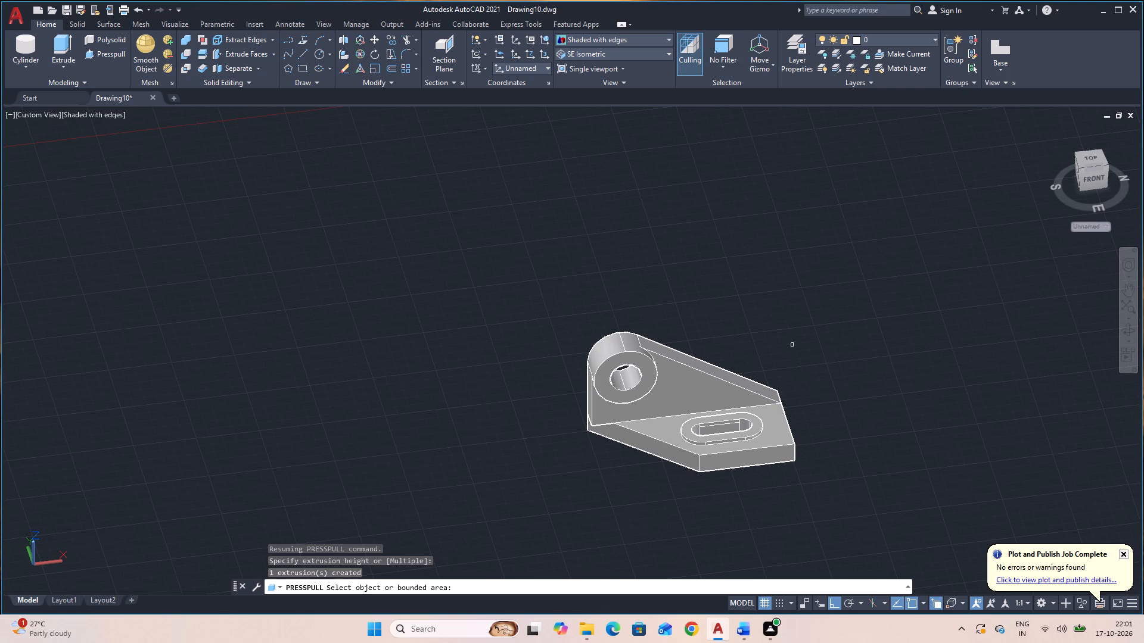
pyautogui.scroll(2, 792, 345)
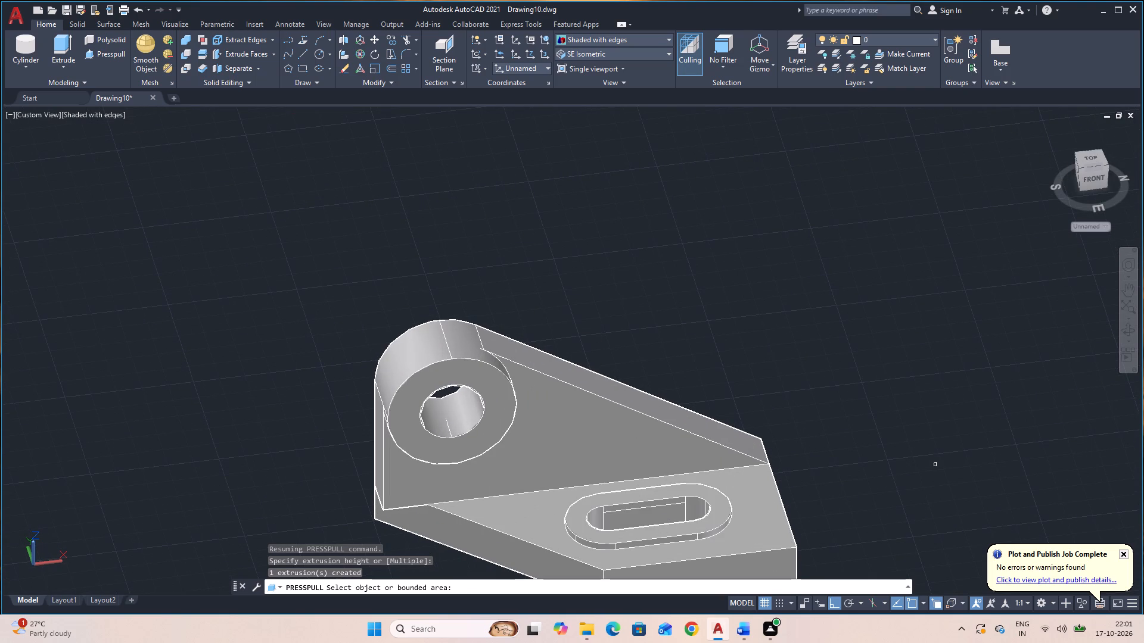
pyautogui.moveTo(921, 506); pyautogui.dragTo(1034, 339, button='middle')
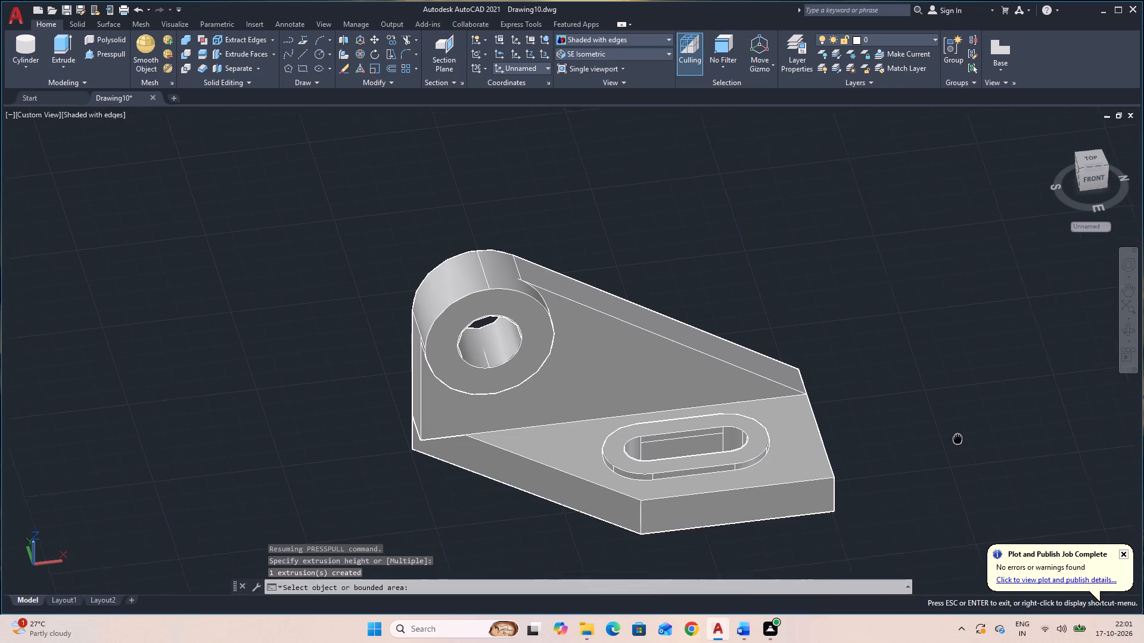
pyautogui.moveTo(1034, 339); pyautogui.dragTo(1040, 334, button='middle')
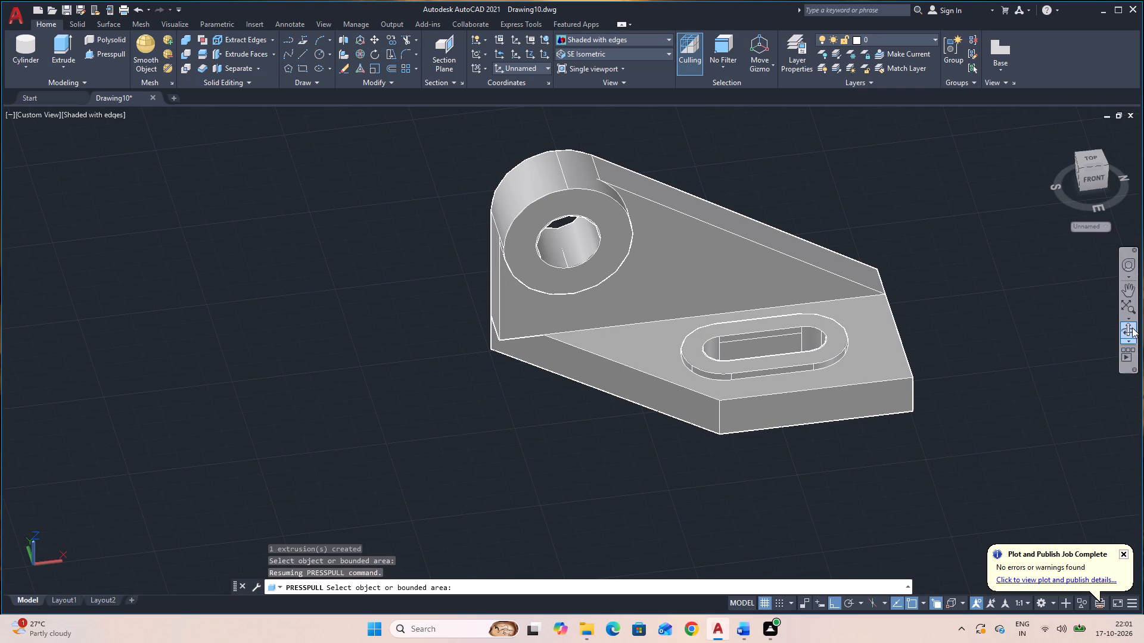
pyautogui.click(1125, 327)
pyautogui.moveTo(988, 482); pyautogui.dragTo(1022, 283)
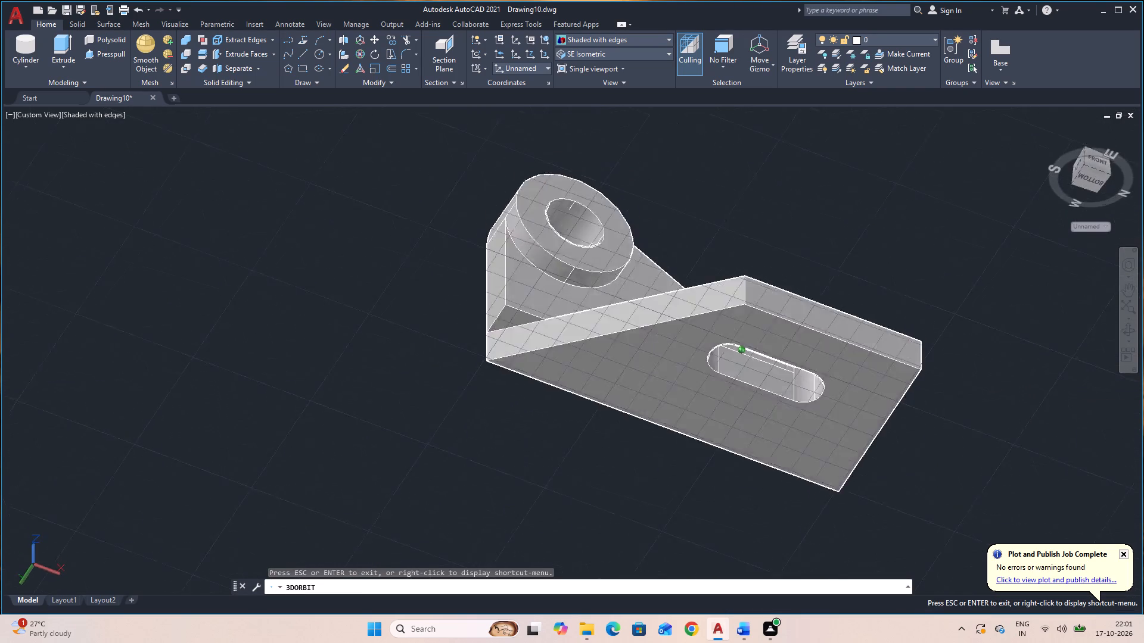
pyautogui.moveTo(1022, 283); pyautogui.dragTo(1033, 213)
pyautogui.moveTo(923, 342); pyautogui.dragTo(928, 472)
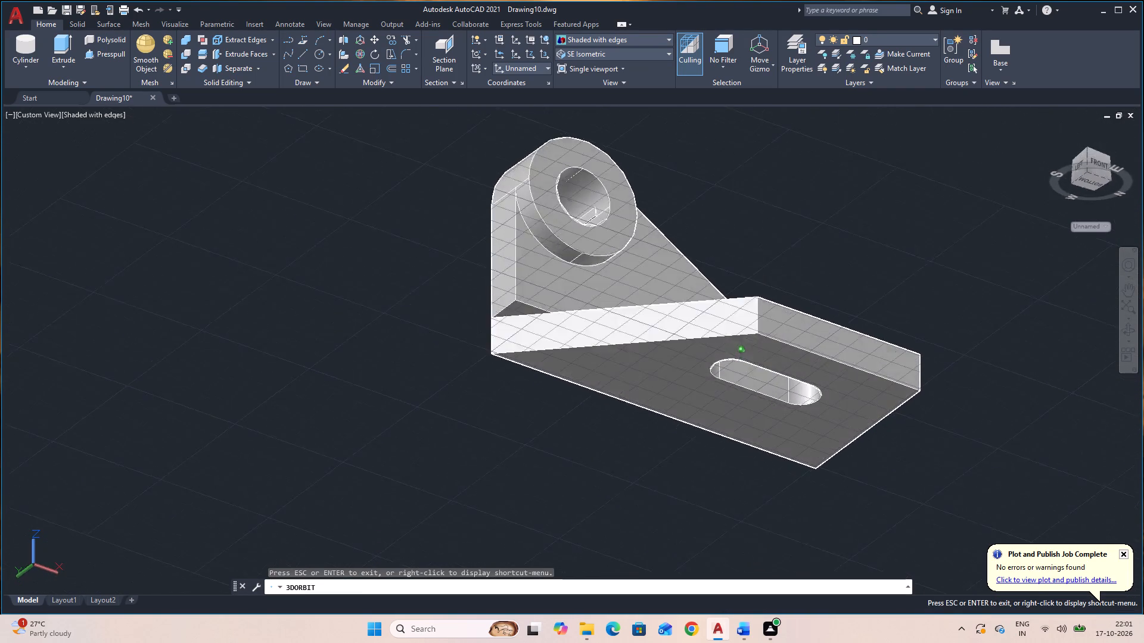
pyautogui.moveTo(928, 472); pyautogui.dragTo(969, 528)
pyautogui.moveTo(950, 439); pyautogui.dragTo(927, 492)
pyautogui.moveTo(928, 499); pyautogui.dragTo(913, 499)
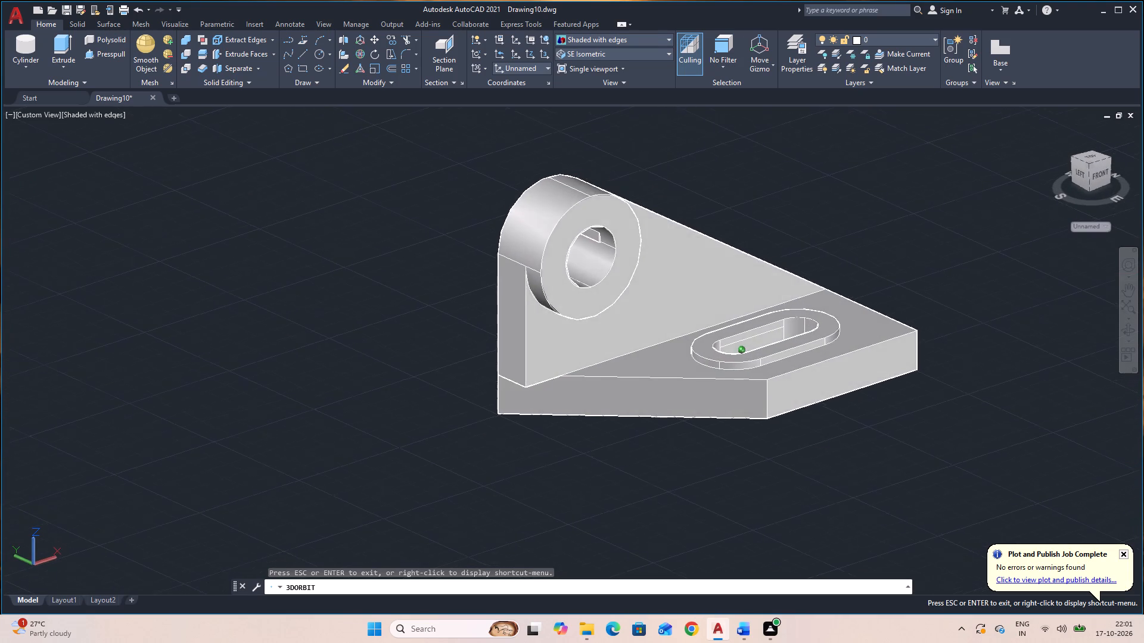
pyautogui.moveTo(913, 499); pyautogui.dragTo(868, 498)
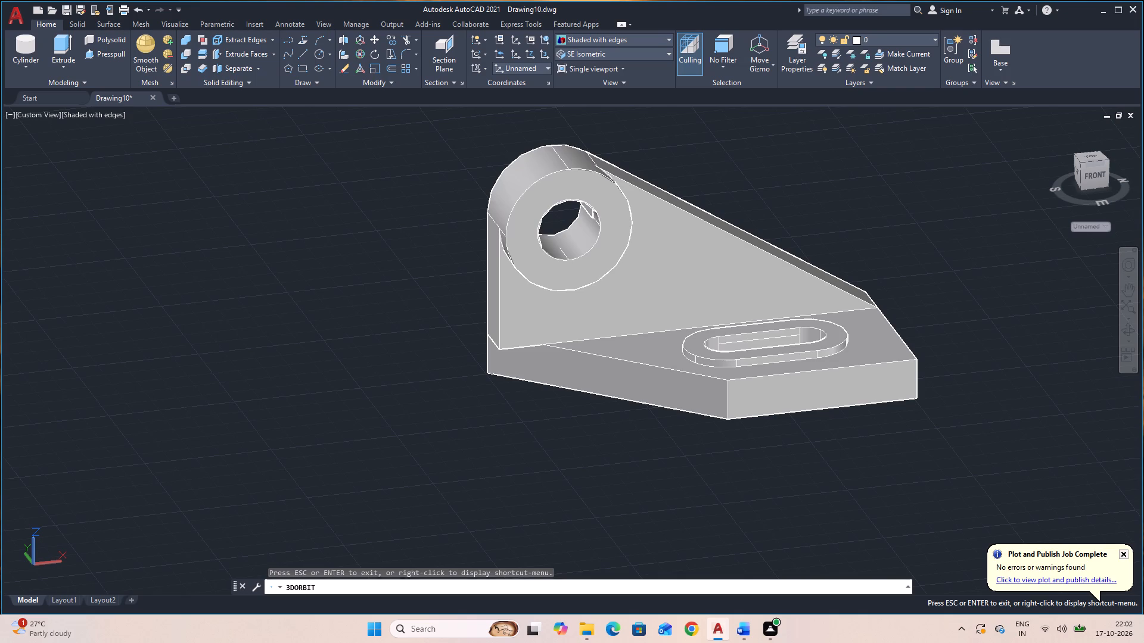
pyautogui.moveTo(603, 378); pyautogui.dragTo(525, 457, button='middle')
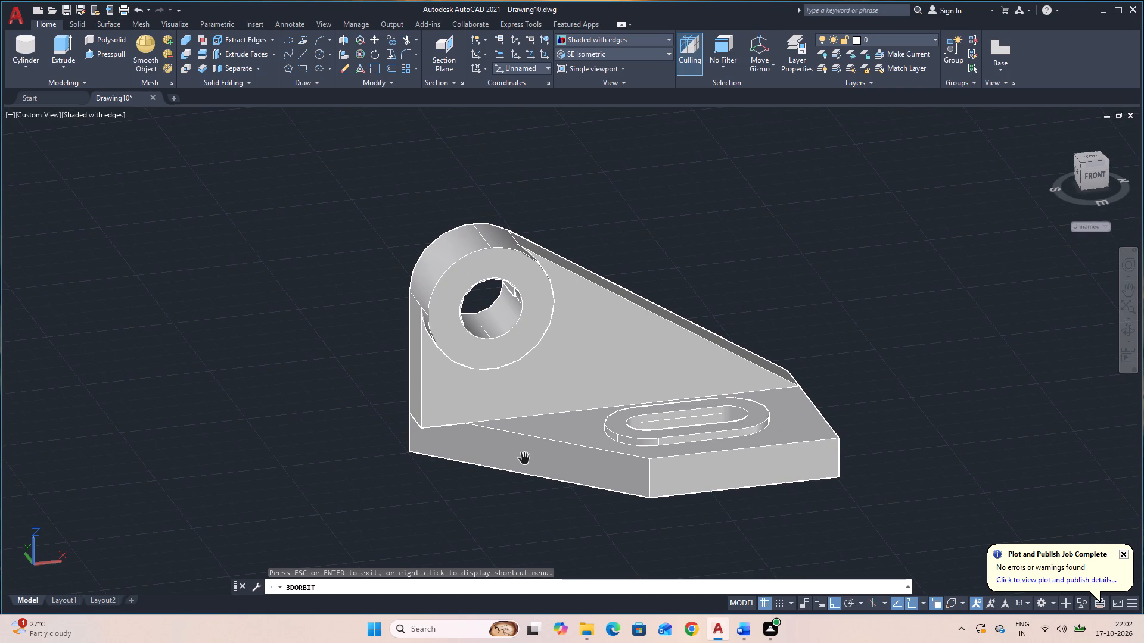
# Save the drawing in the Documents folder under the name 29 3DM.
pyautogui.hotkey('ctrl', 's')
pyautogui.press('Escape')
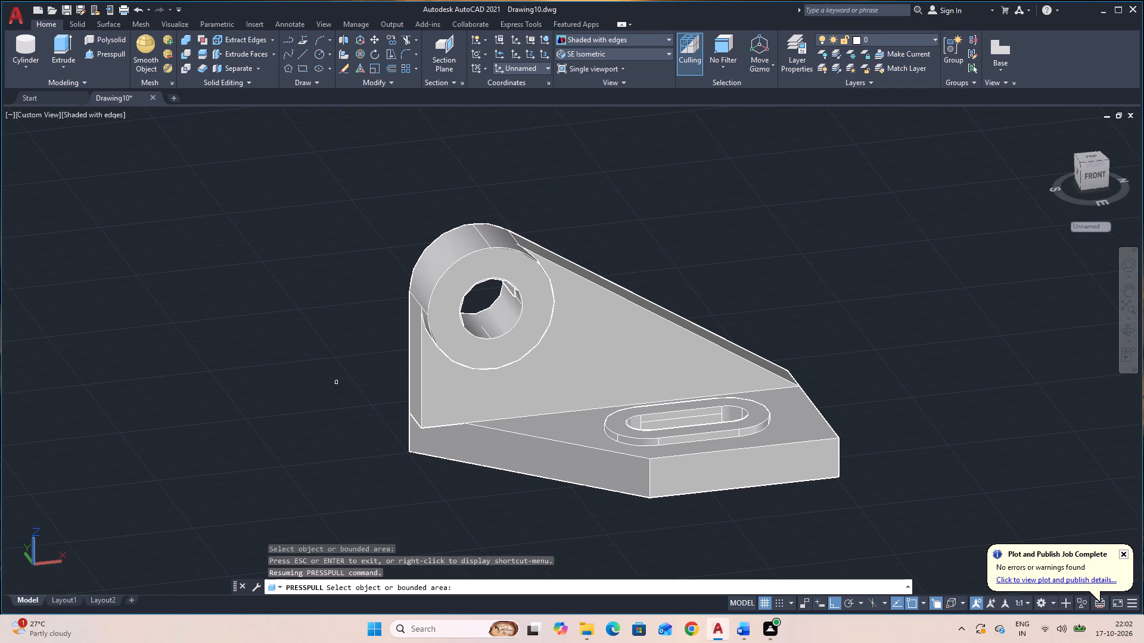
pyautogui.press('Escape')
pyautogui.hotkey('ctrl', 's')
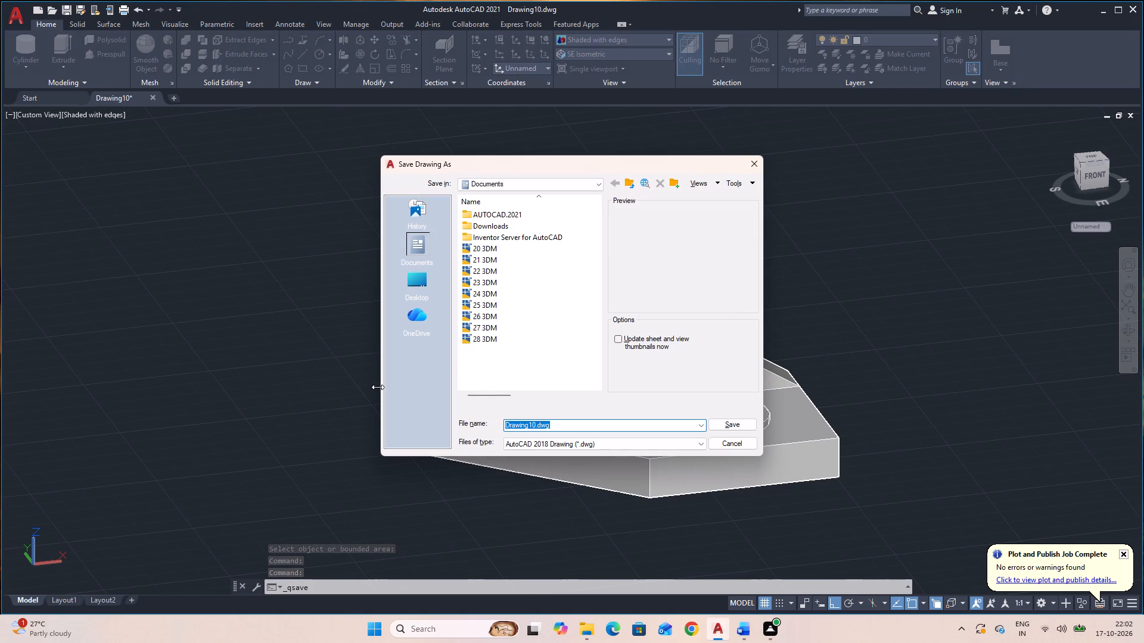
pyautogui.press('2')
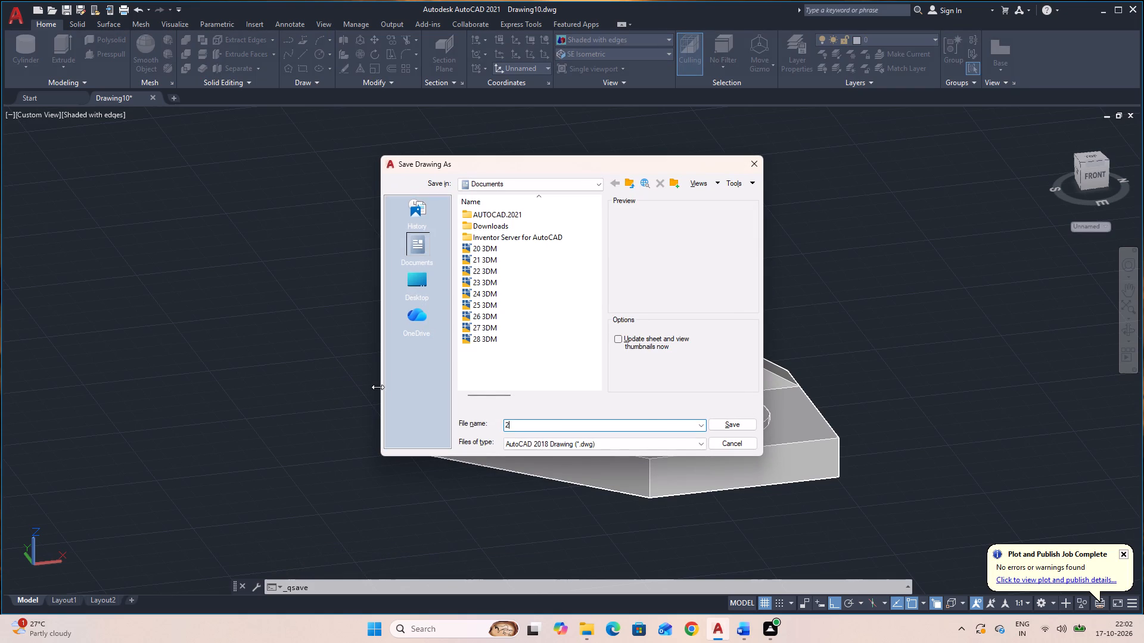
pyautogui.write('9')
pyautogui.press('space')
pyautogui.write('3D')
pyautogui.press('m')
pyautogui.click(720, 423)
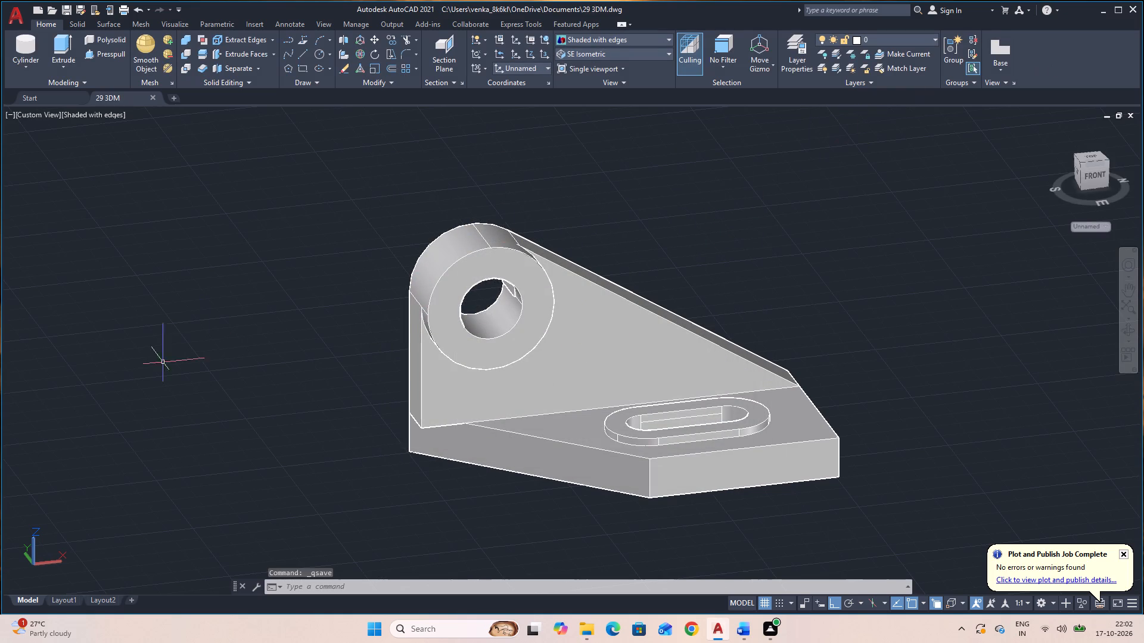
# Delete the default viewport from Layout1, leaving the sheet empty.
pyautogui.click(71, 607)
pyautogui.click(71, 601)
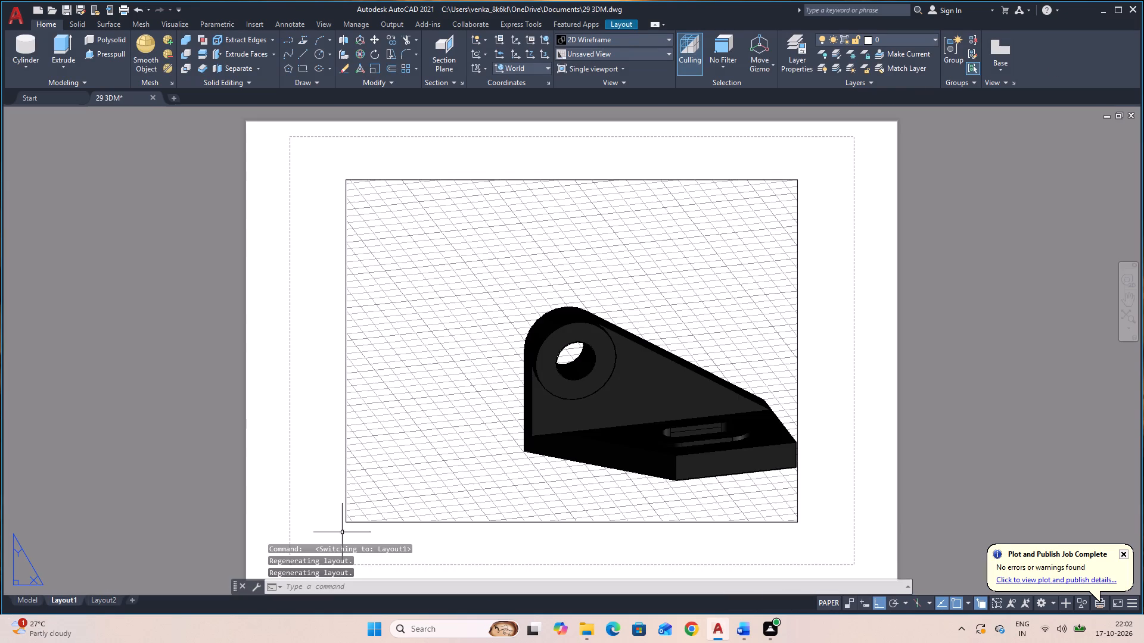
pyautogui.click(464, 501)
pyautogui.click(304, 480)
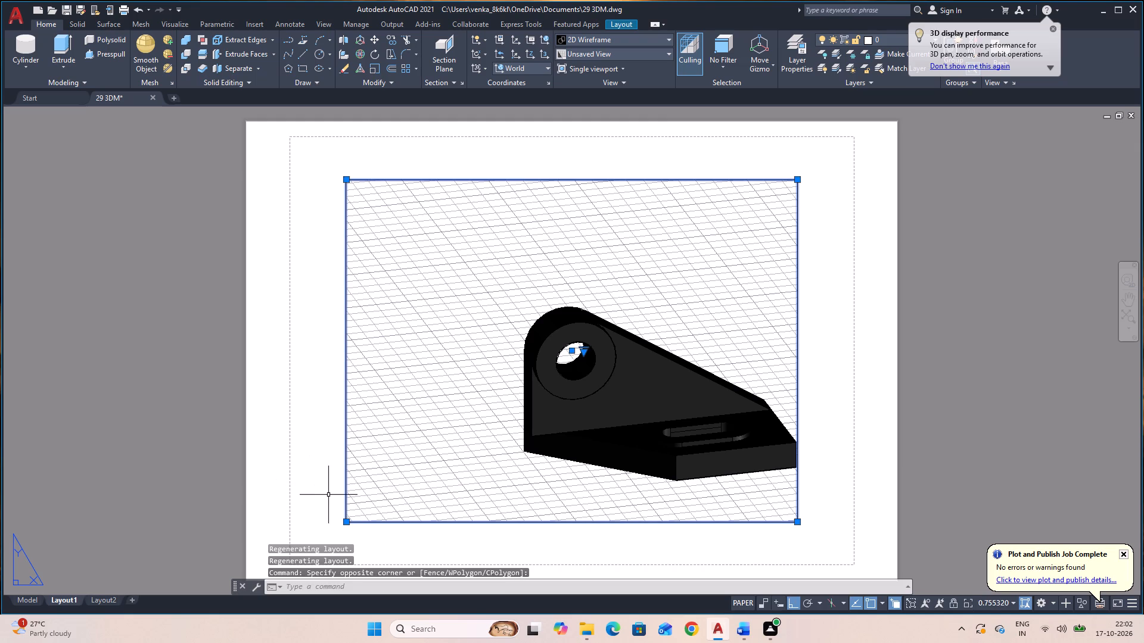
pyautogui.press('Delete')
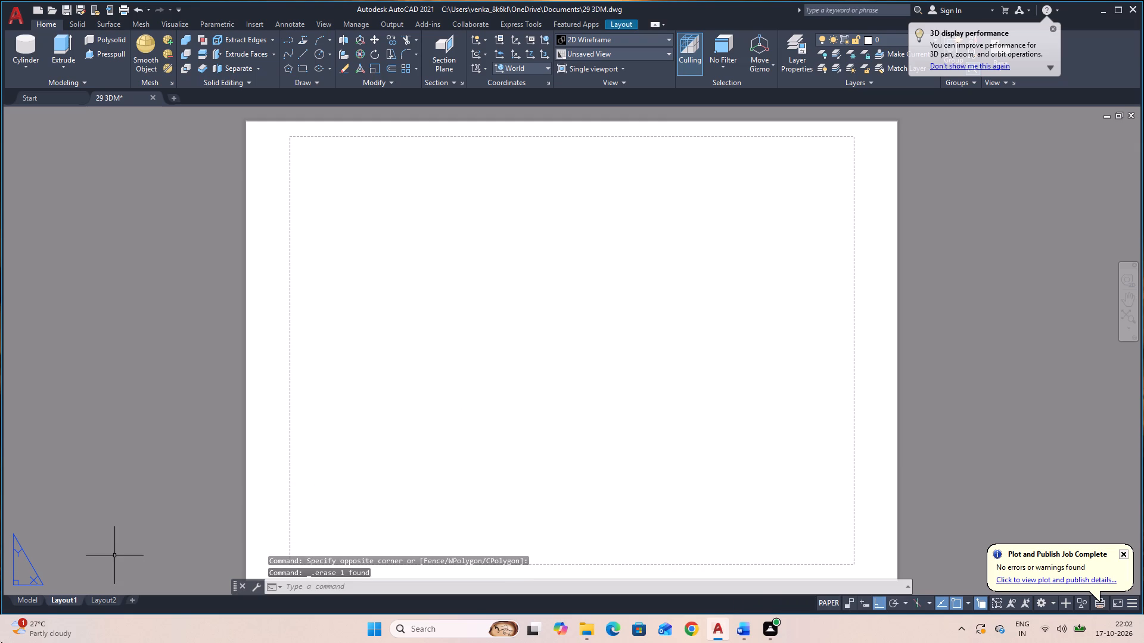
# Create a 1:2 base view of the solid at Layout1's upper right, with projected views beside it, below it and an isometric at lower left.
pyautogui.click(20, 600)
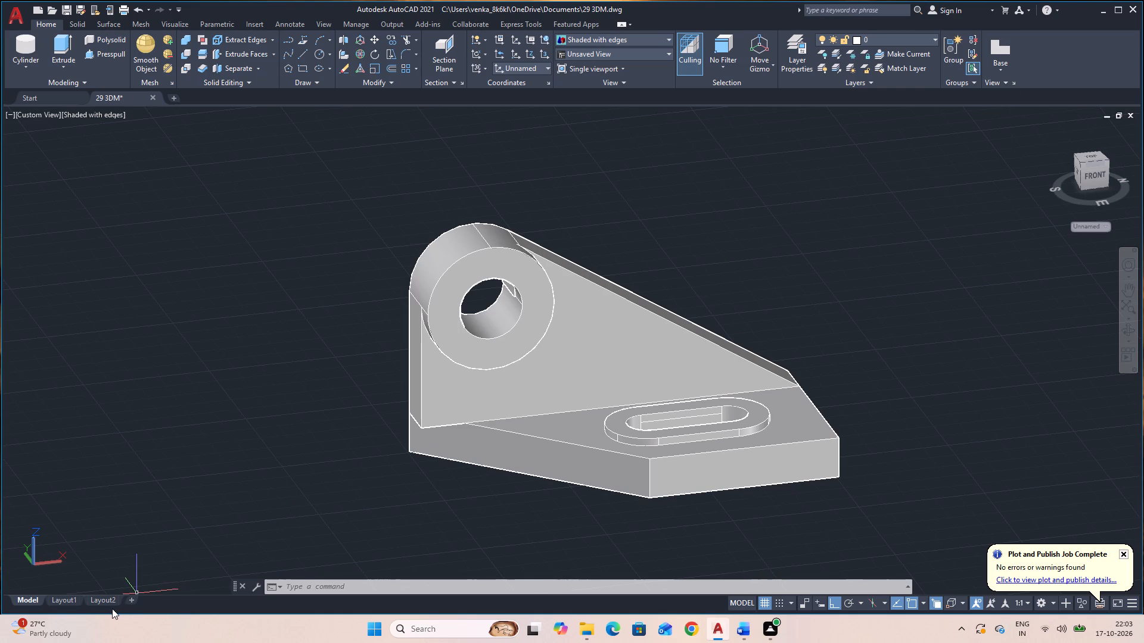
pyautogui.click(62, 600)
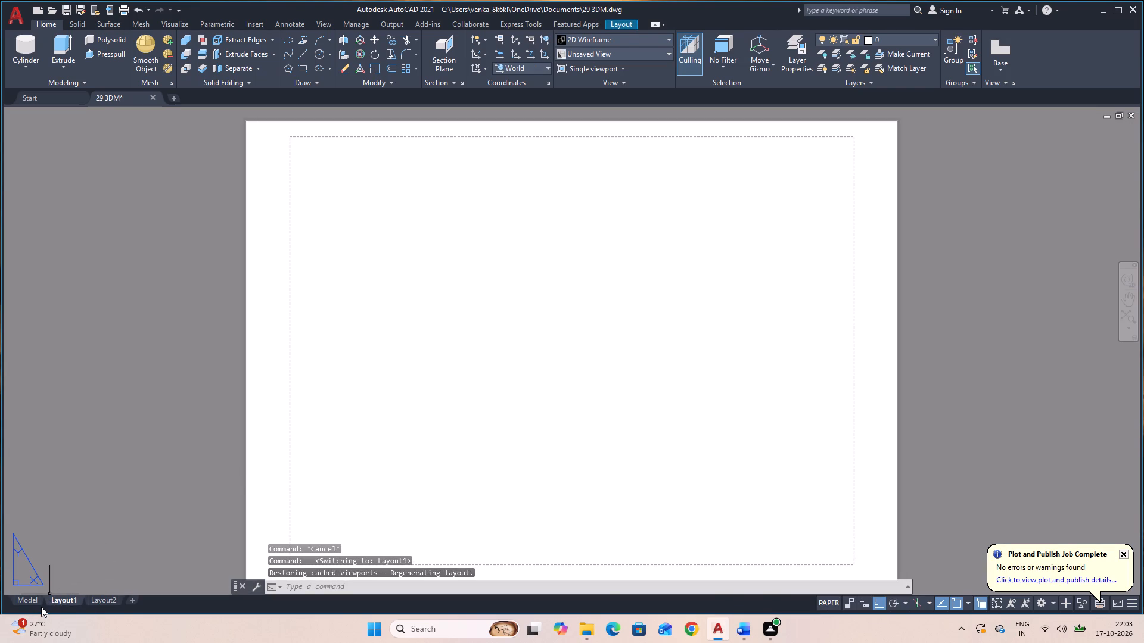
pyautogui.click(18, 600)
pyautogui.click(1006, 55)
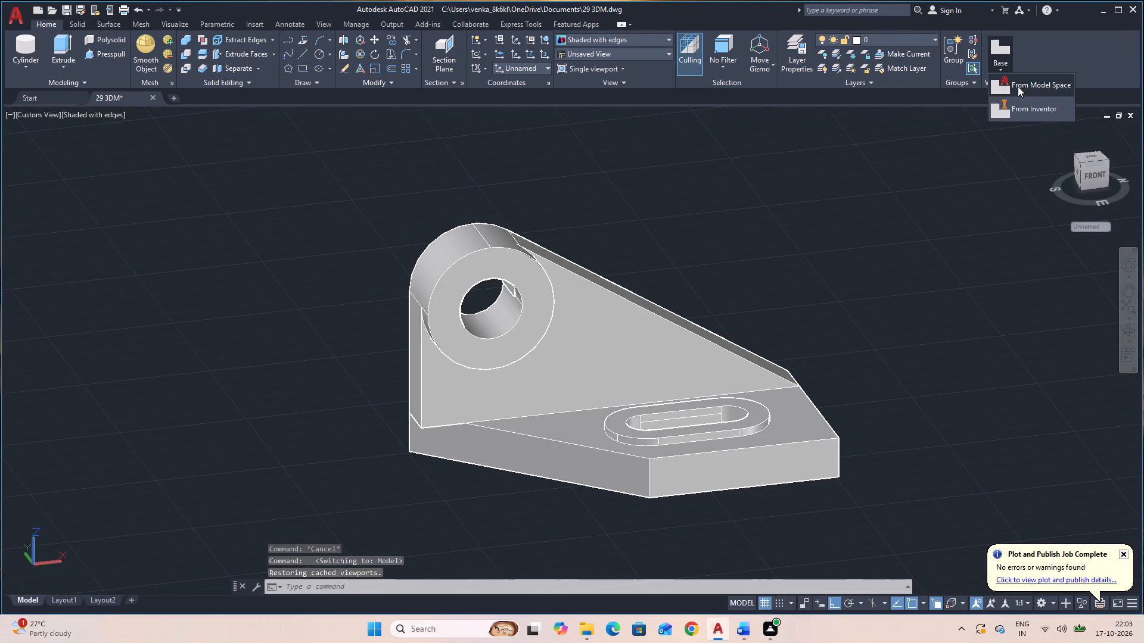
pyautogui.click(1018, 86)
pyautogui.click(699, 346)
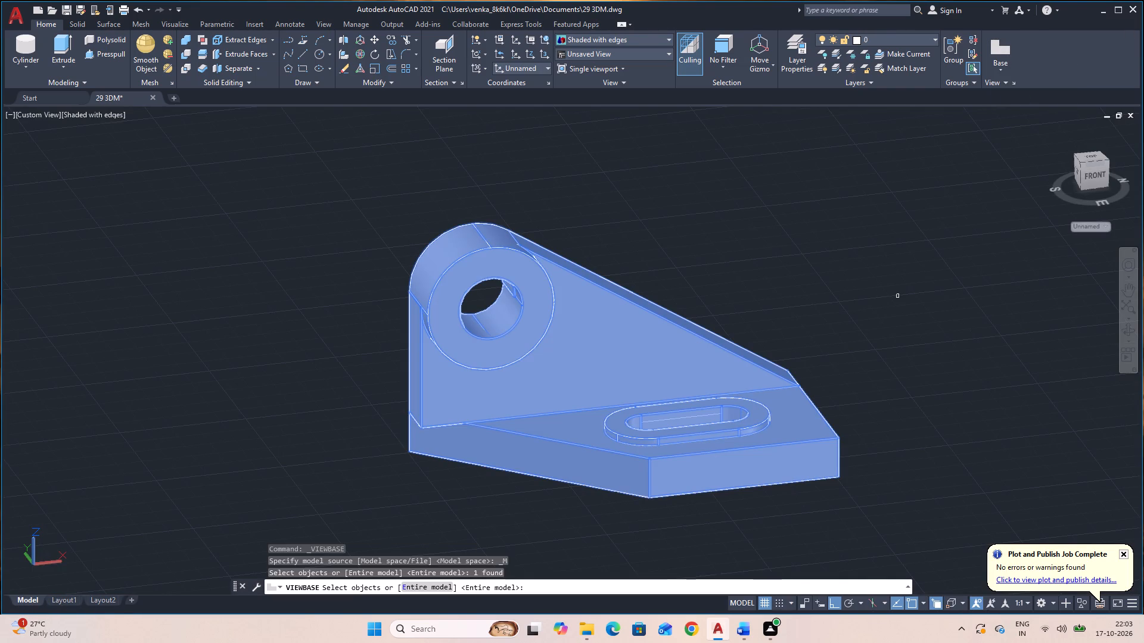
pyautogui.press('Return')
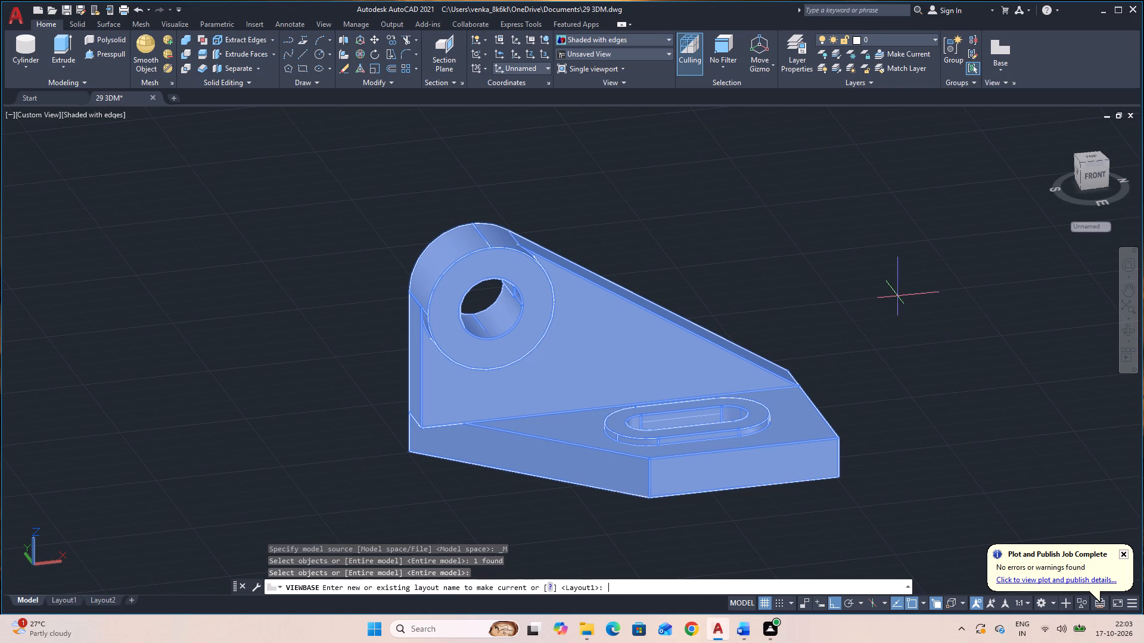
pyautogui.press('Return')
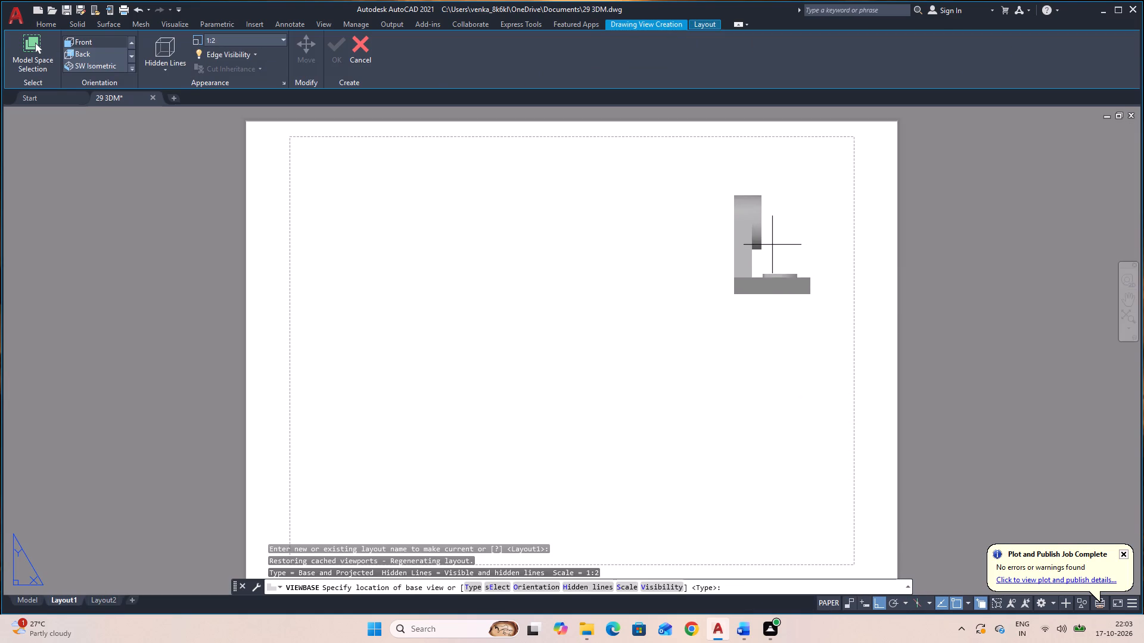
pyautogui.click(753, 256)
pyautogui.press('Return')
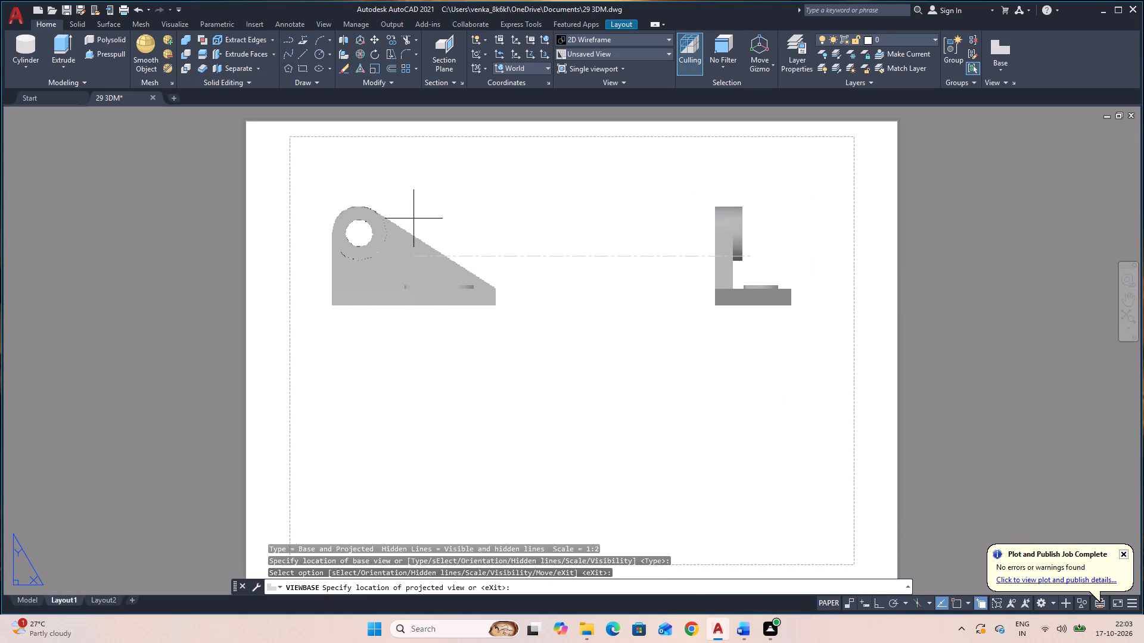
pyautogui.click(403, 207)
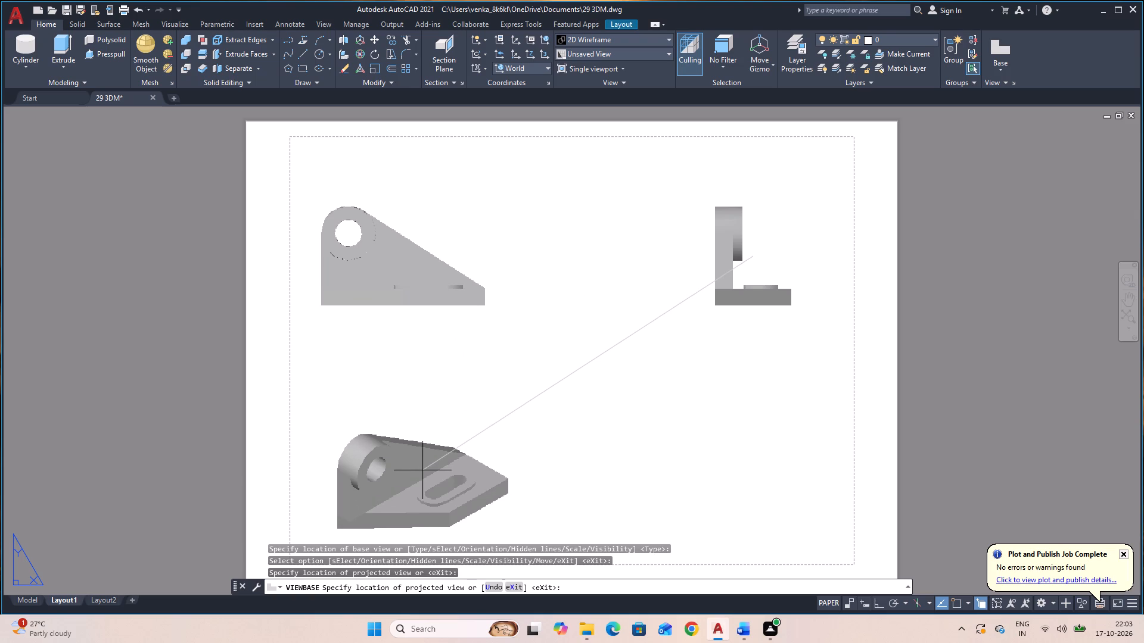
pyautogui.click(421, 472)
pyautogui.click(741, 453)
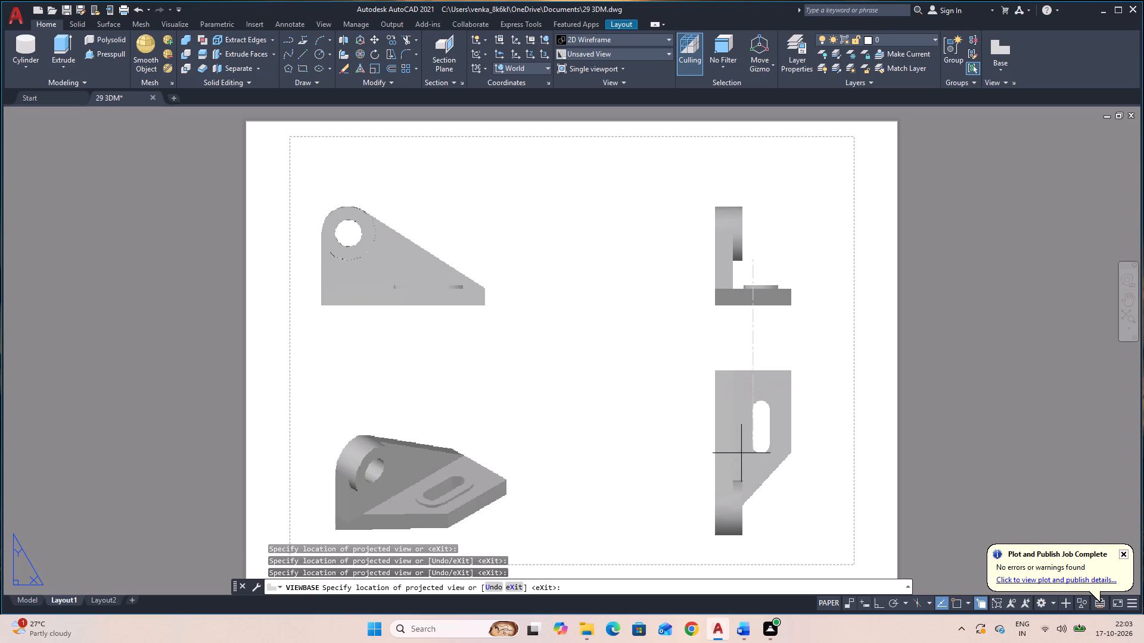
pyautogui.press('Return')
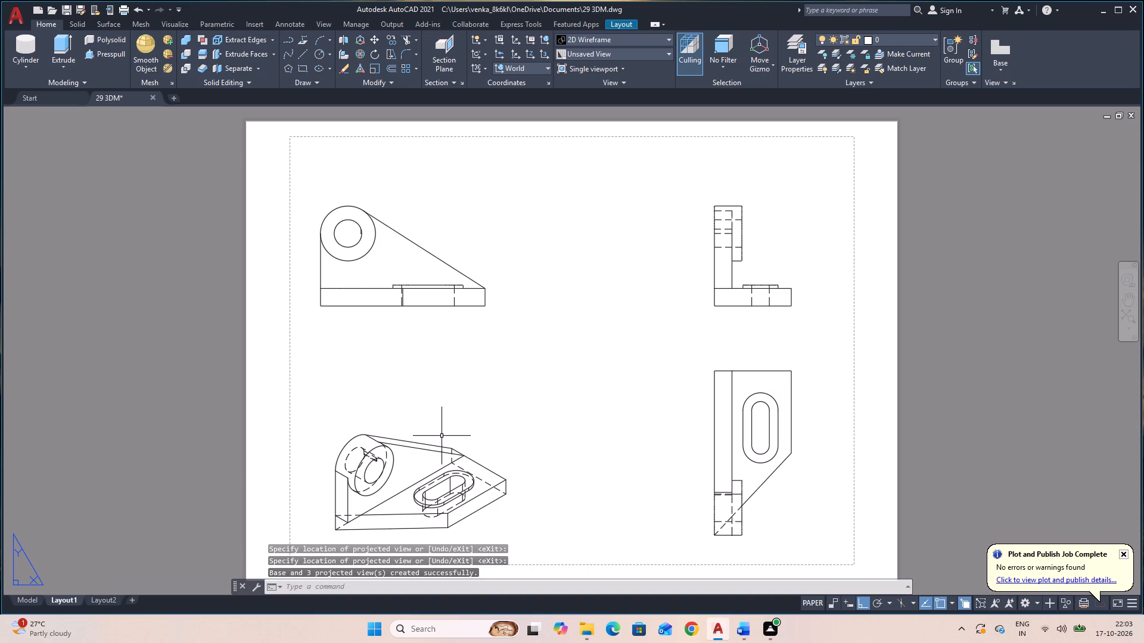
# Change the isometric view's display style to Shaded with visible lines.
pyautogui.doubleClick(428, 447)
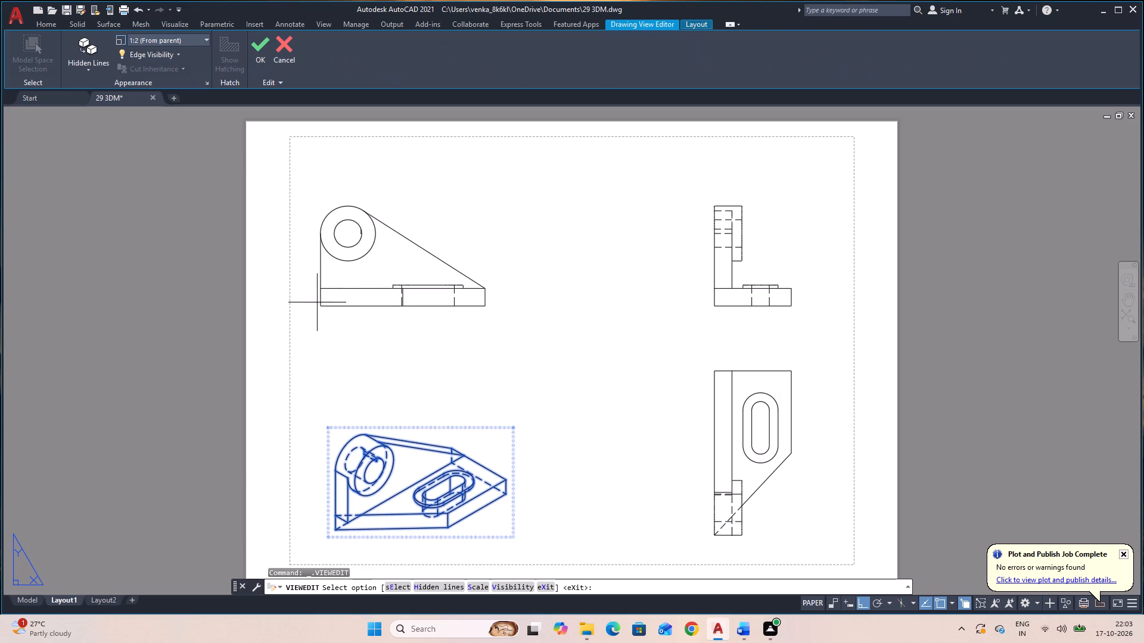
pyautogui.click(73, 60)
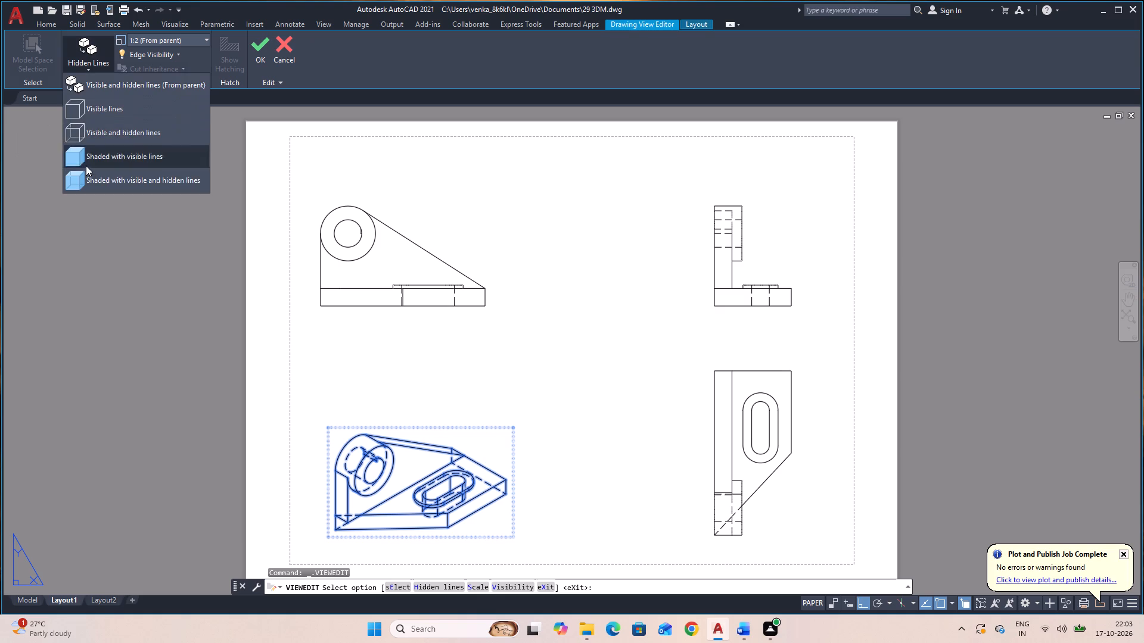
pyautogui.click(96, 154)
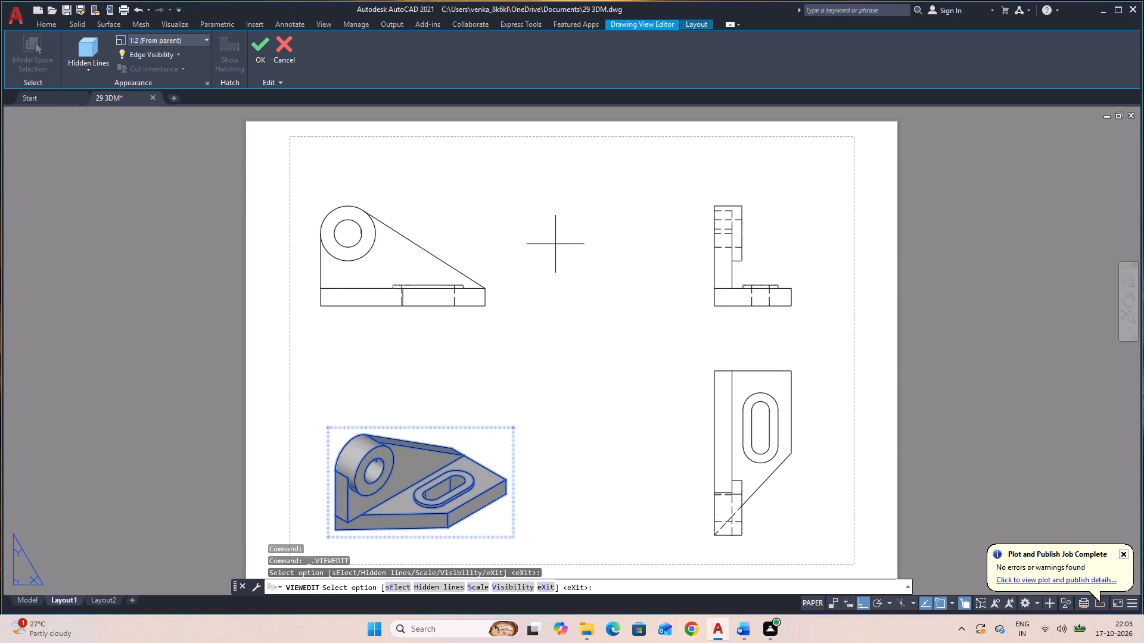
pyautogui.press('Escape')
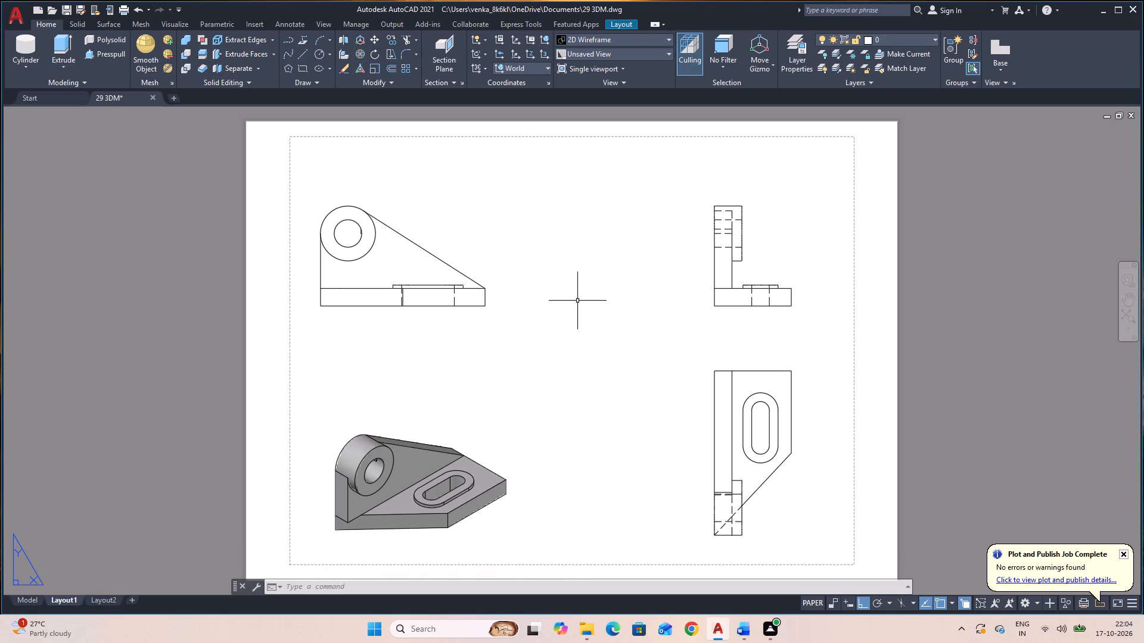
# Add aligned dimensions for the base length and the bore centre's height above the bottom edge in the upper-left view.
pyautogui.write('DAL')
pyautogui.press('space')
pyautogui.click(319, 308)
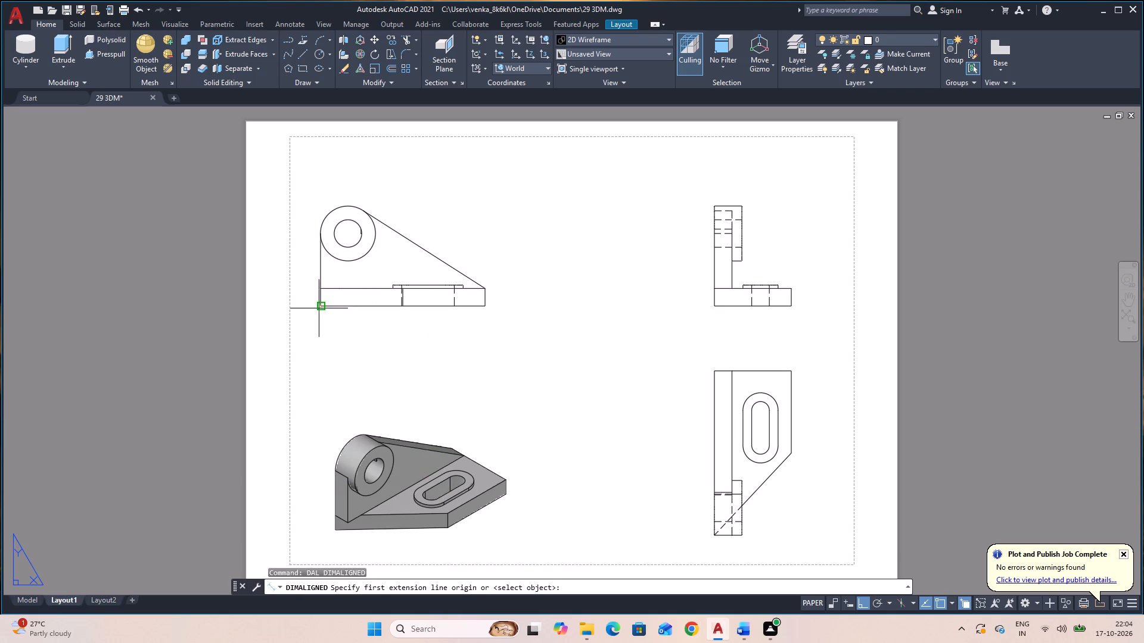
pyautogui.click(481, 306)
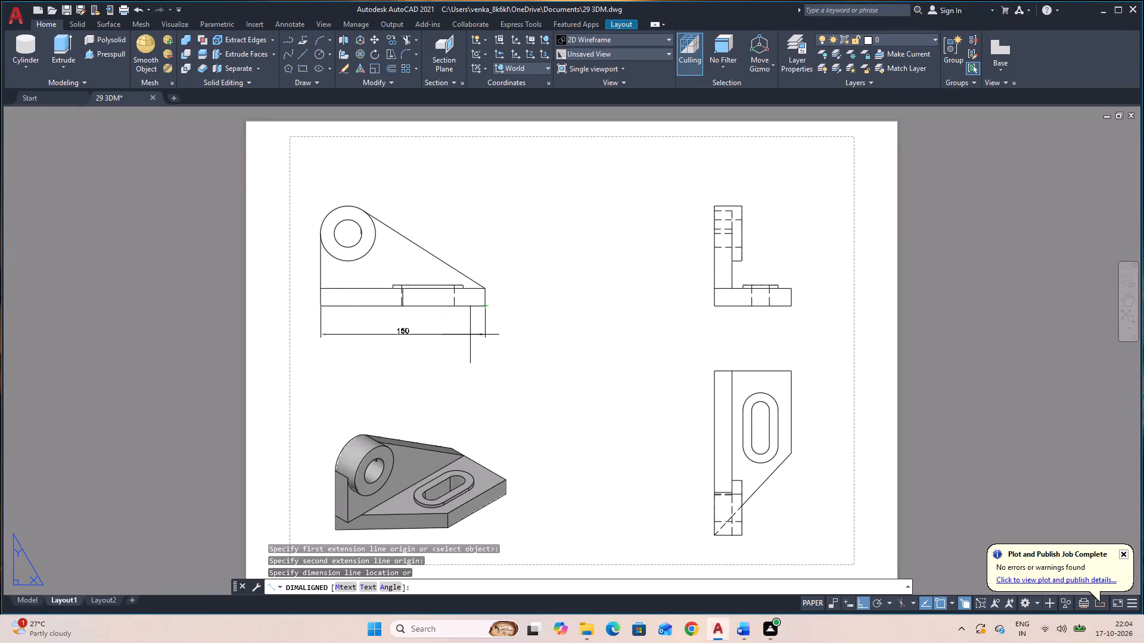
pyautogui.click(471, 332)
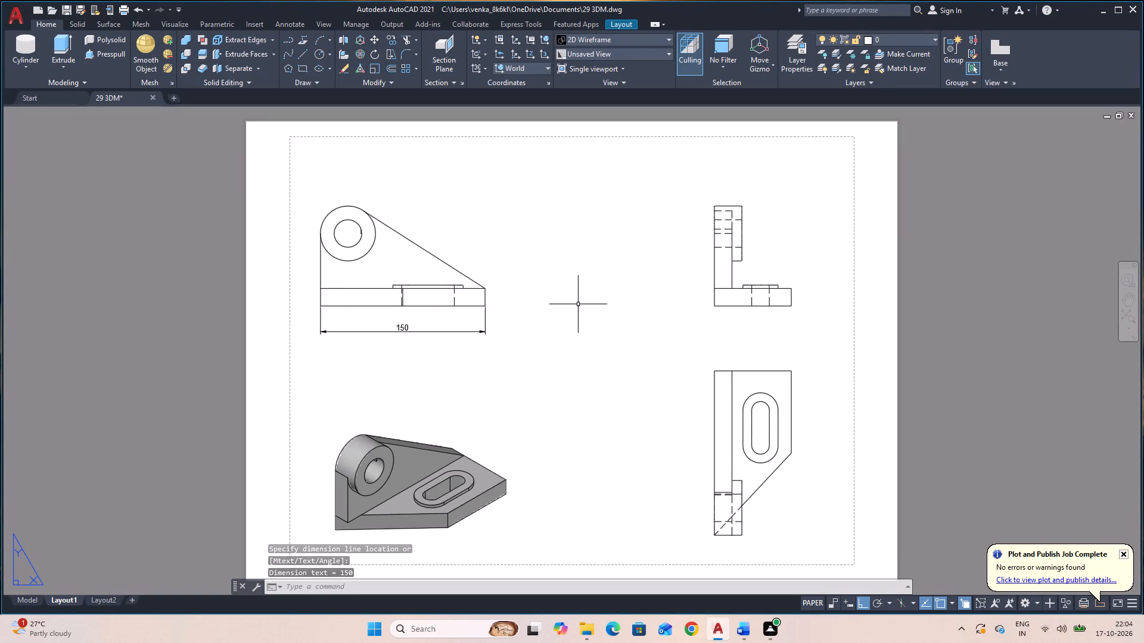
pyautogui.press('space')
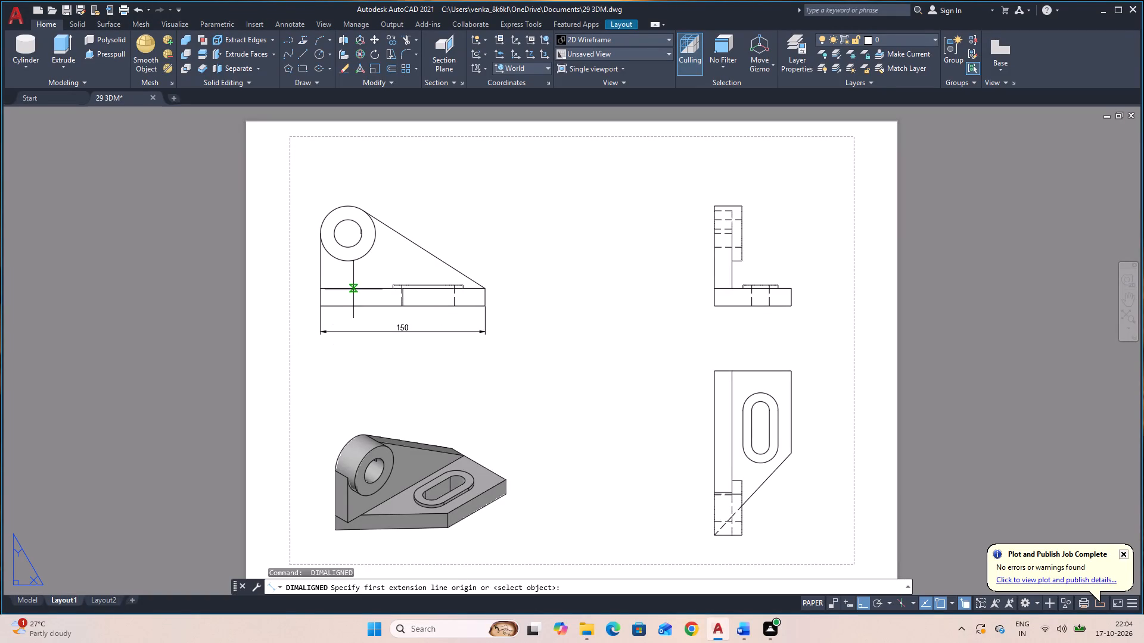
pyautogui.click(348, 233)
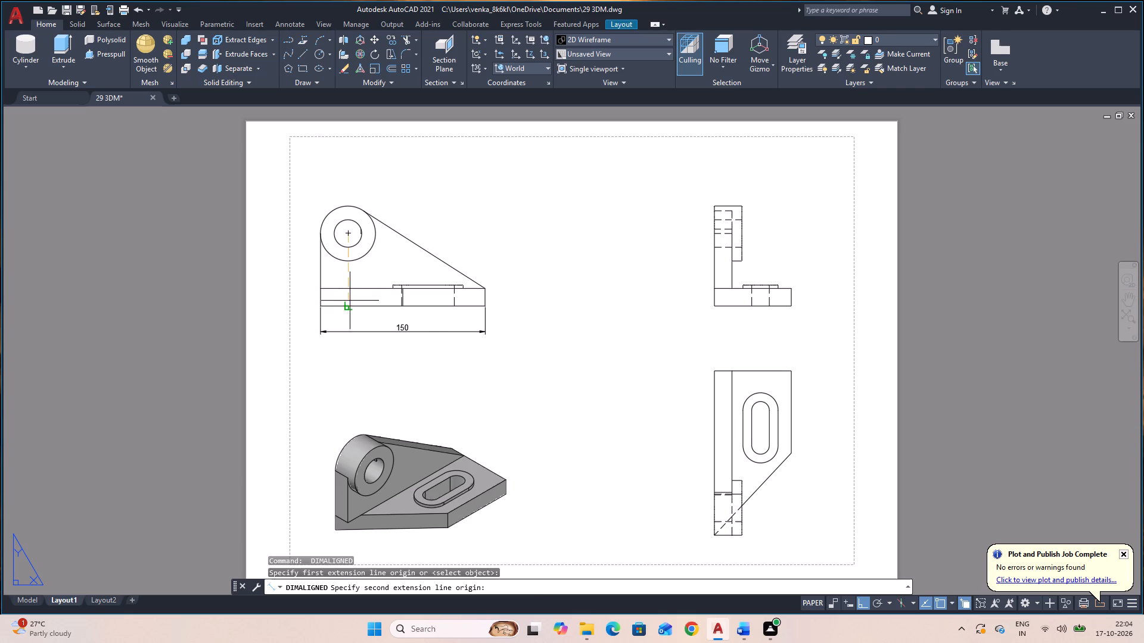
pyautogui.click(349, 304)
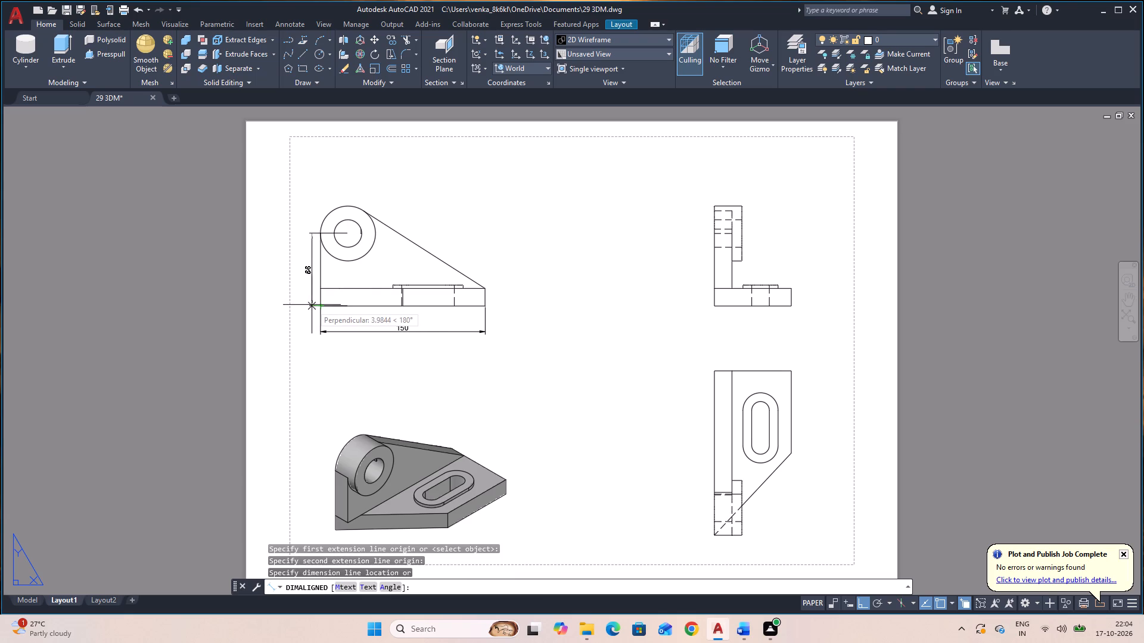
pyautogui.click(304, 305)
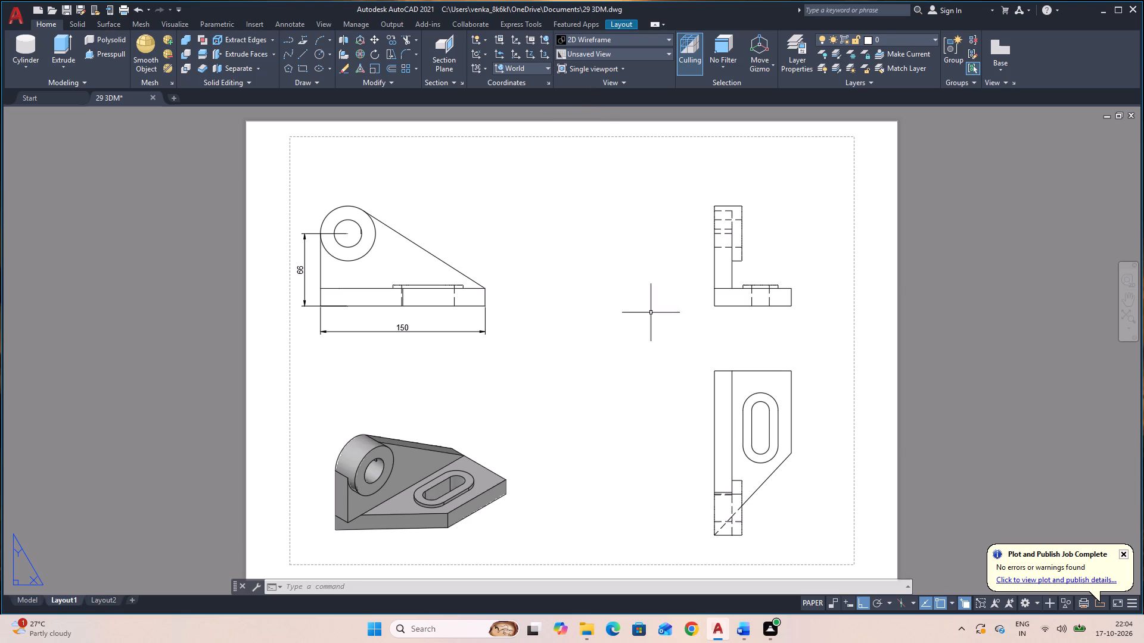
# Add aligned dimensions for the plate's overall width and the wall thickness along the top edge of the lower-right plan view.
pyautogui.press('space')
pyautogui.click(714, 371)
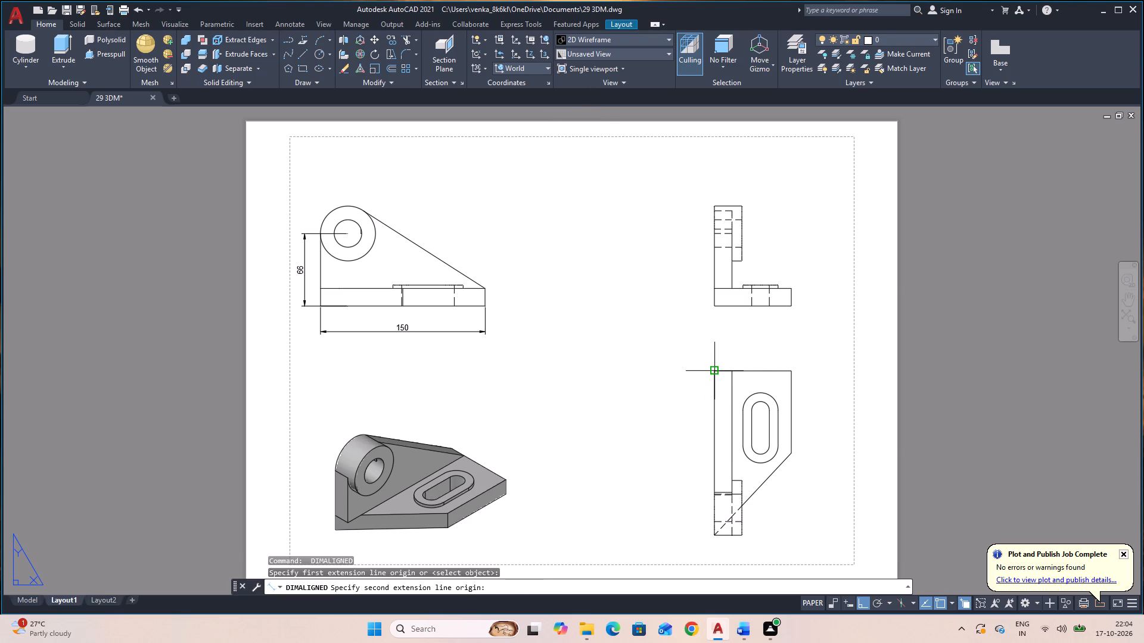
pyautogui.click(794, 372)
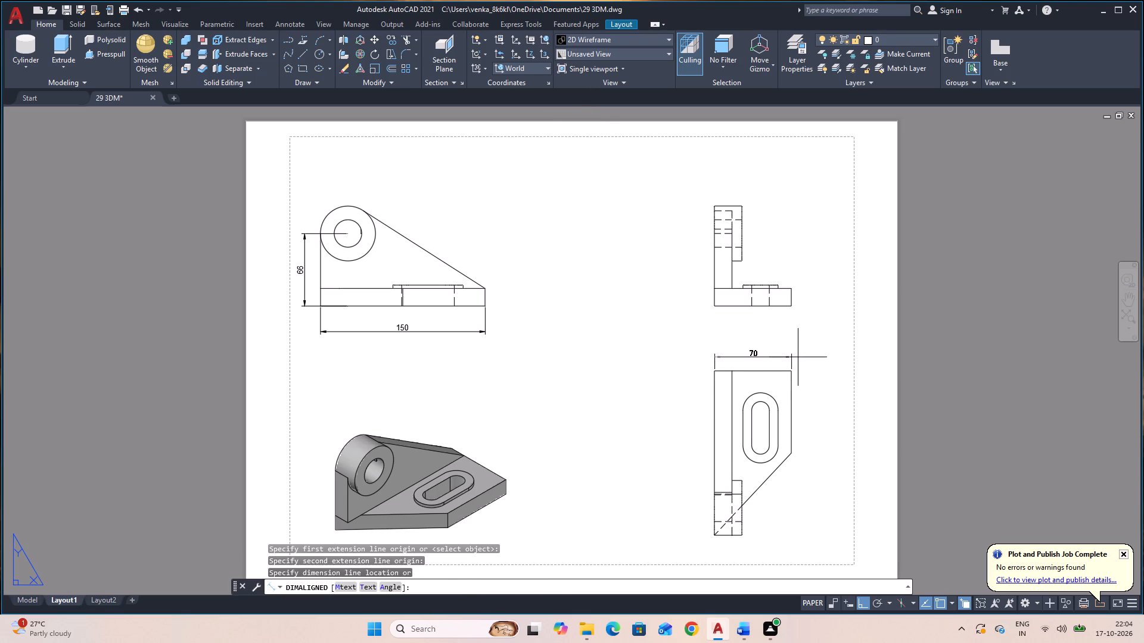
pyautogui.click(798, 347)
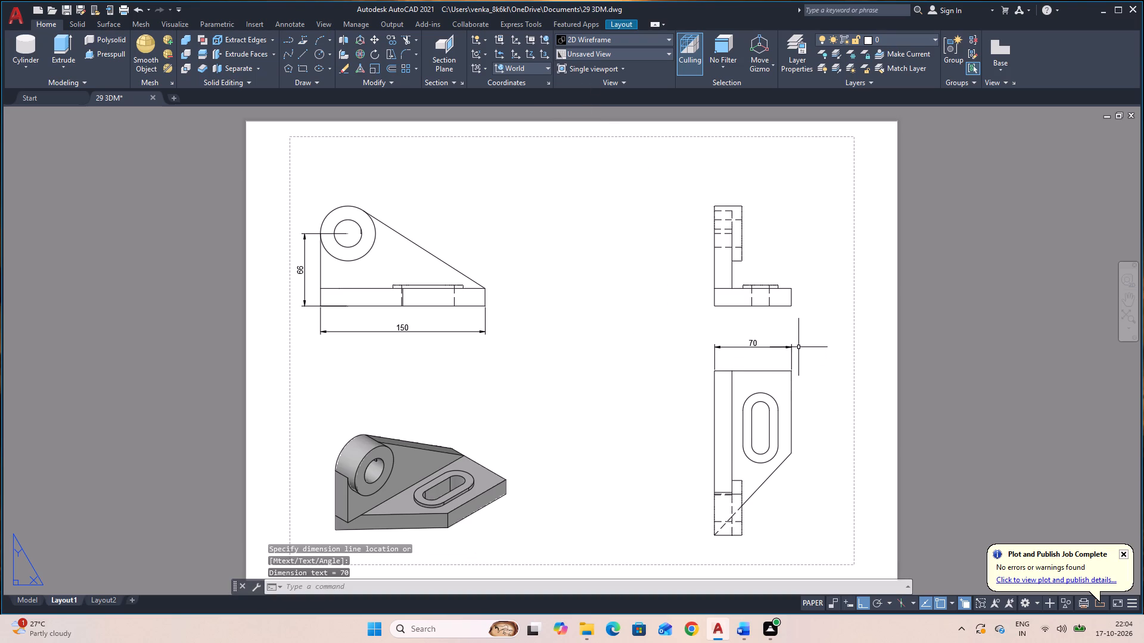
pyautogui.press('space')
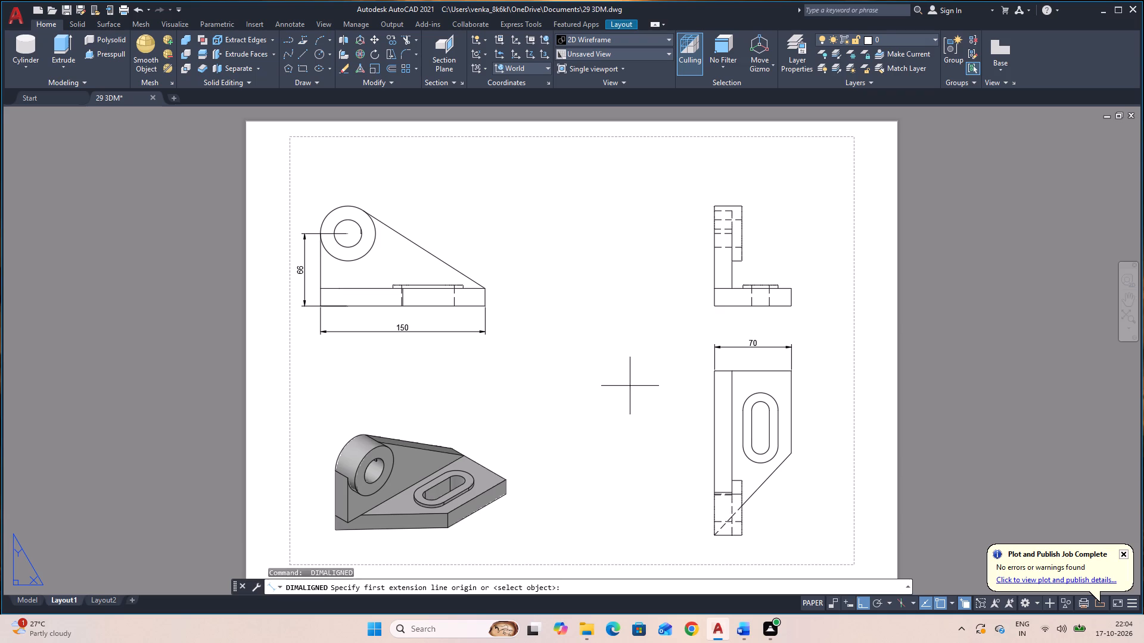
pyautogui.click(714, 369)
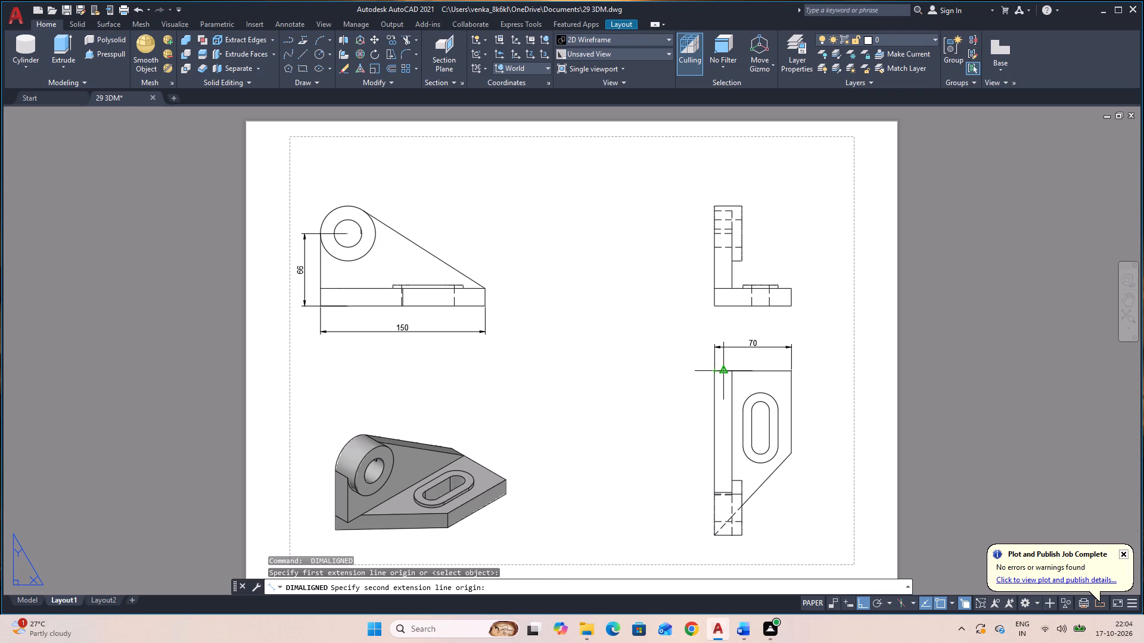
pyautogui.click(732, 374)
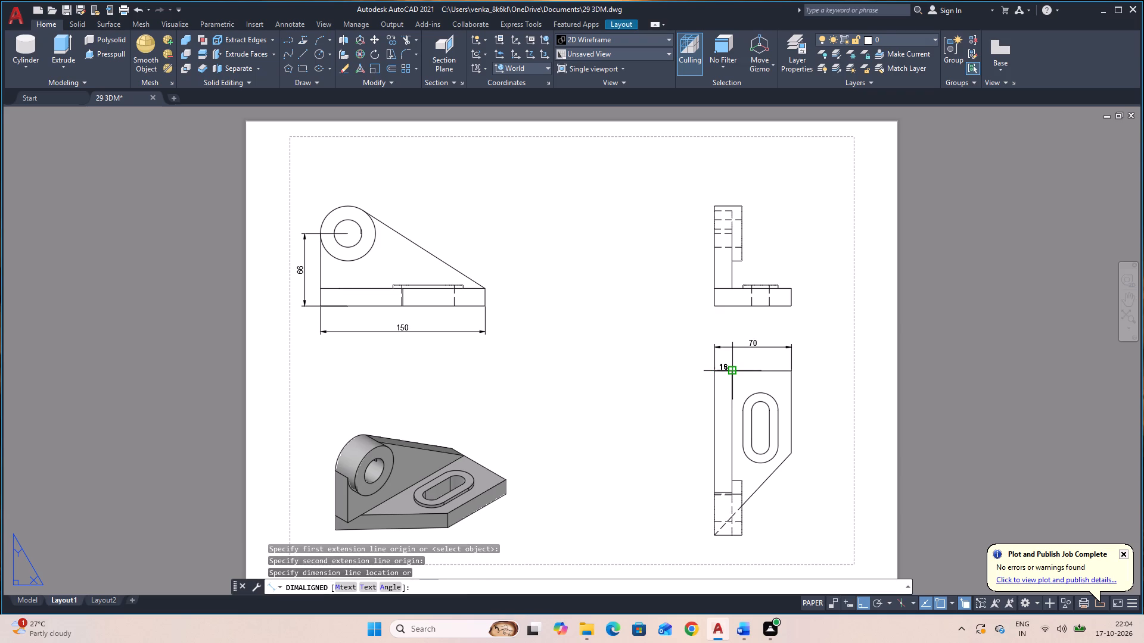
pyautogui.click(737, 372)
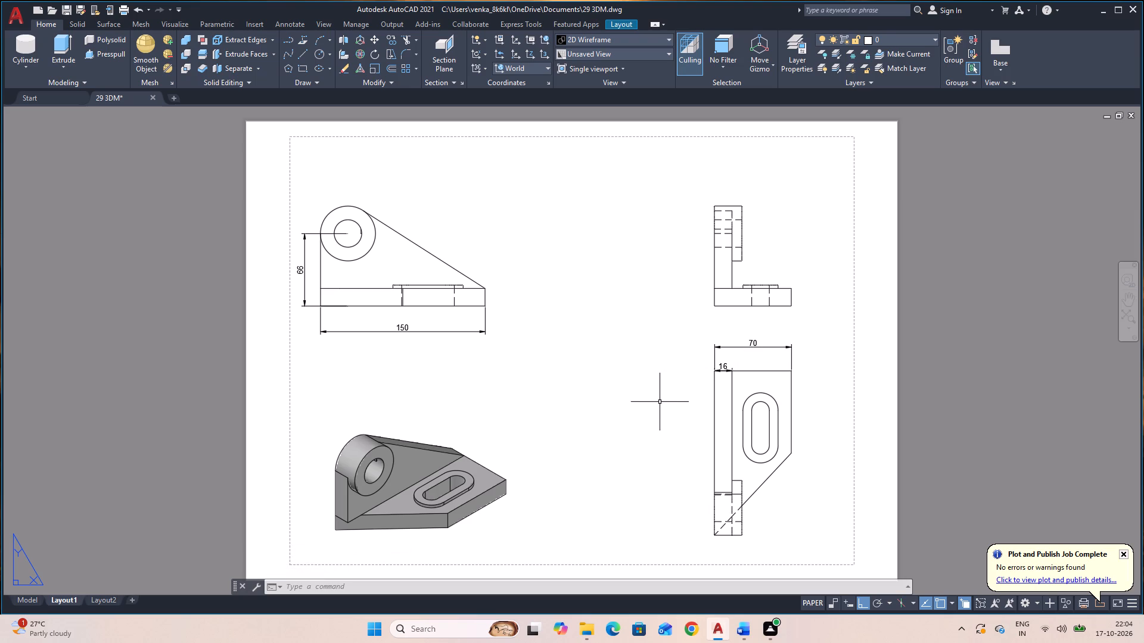
# Add an aligned dimension from the slot's upper arc centre to the plate's outer edge in the plan view.
pyautogui.press('space')
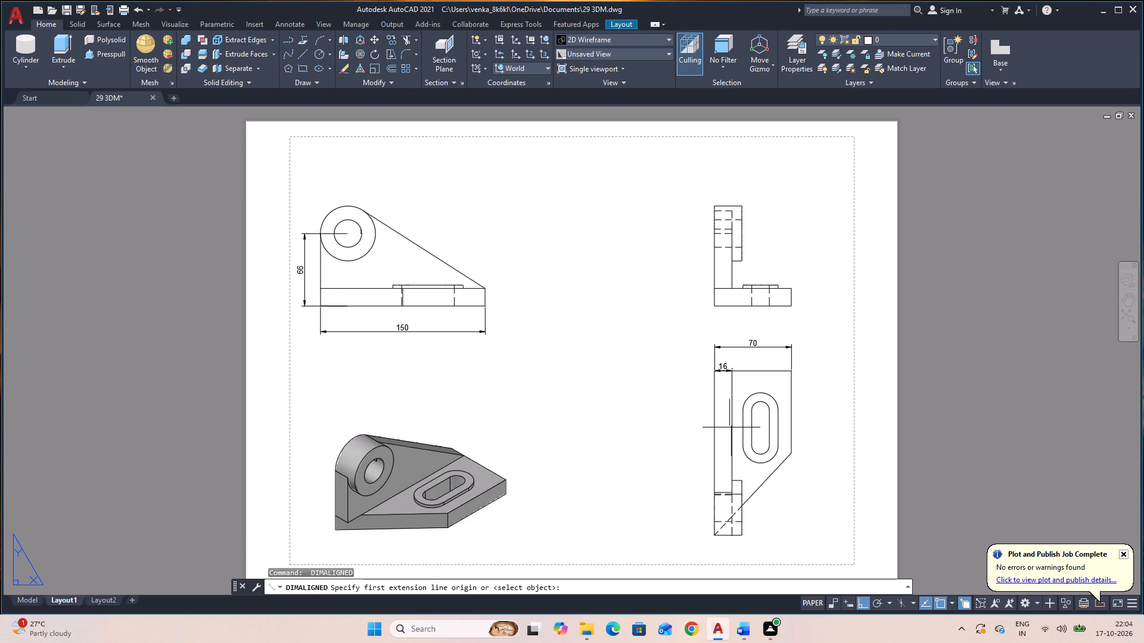
pyautogui.click(757, 411)
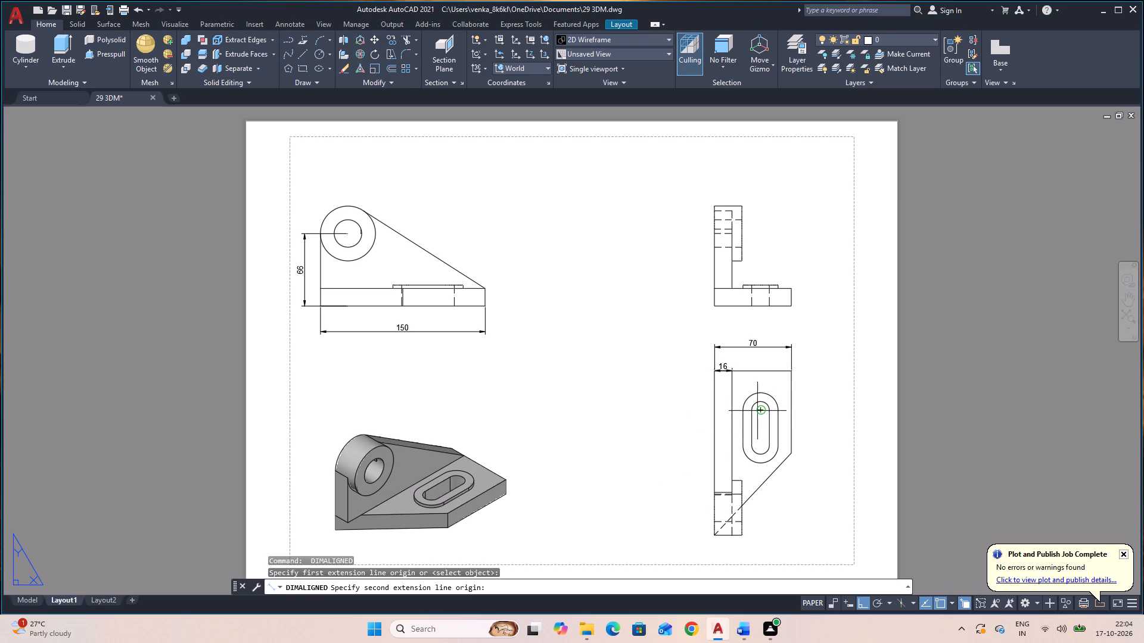
pyautogui.click(794, 412)
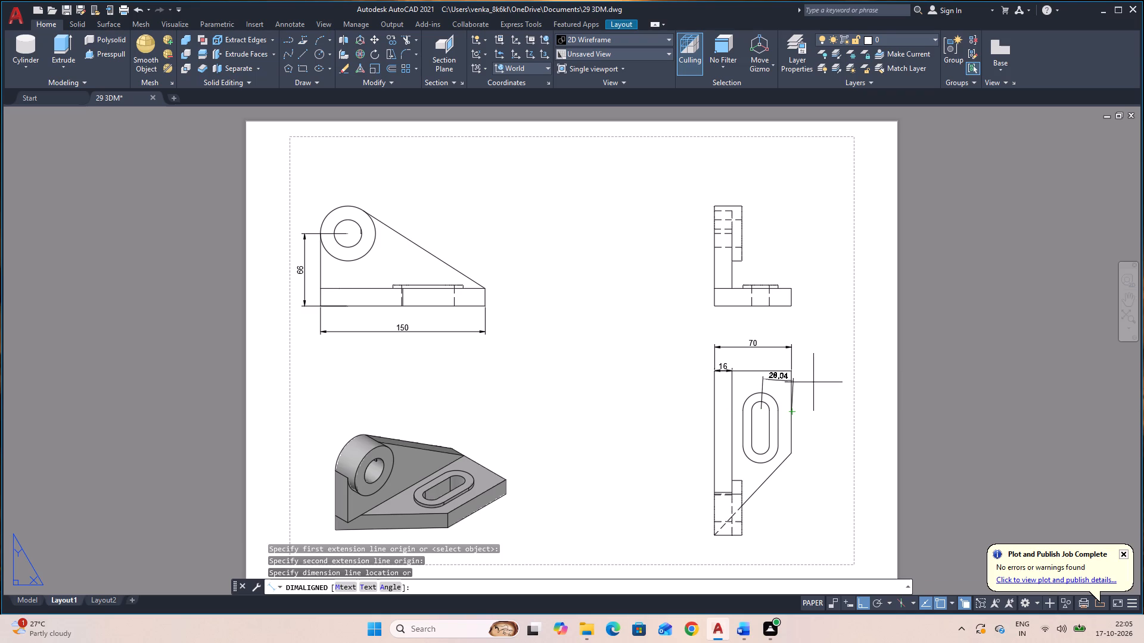
pyautogui.click(811, 366)
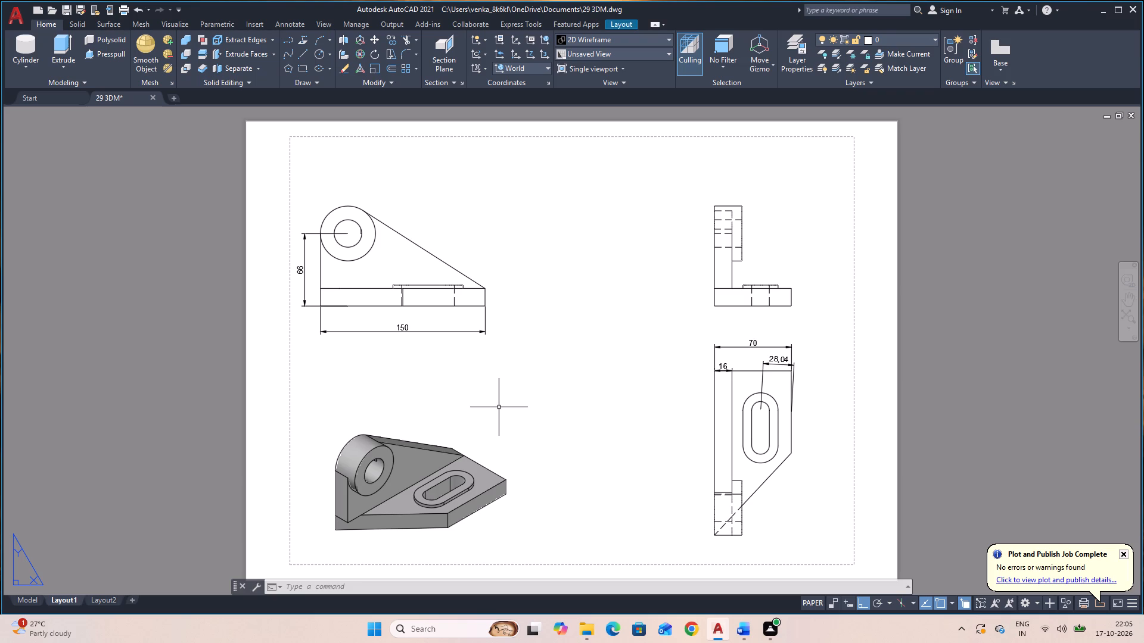
# Add a diameter dimension to the cylinder's outer circle in the upper-left view, with its text placed beyond the sloped edge.
pyautogui.write('DDI')
pyautogui.press('space')
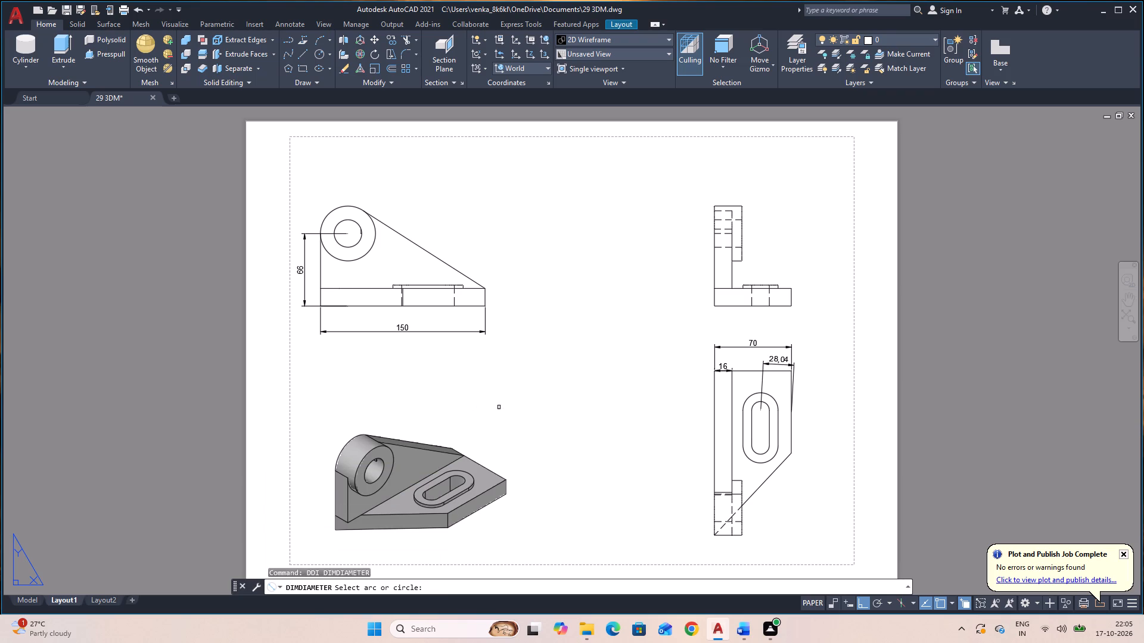
pyautogui.click(368, 249)
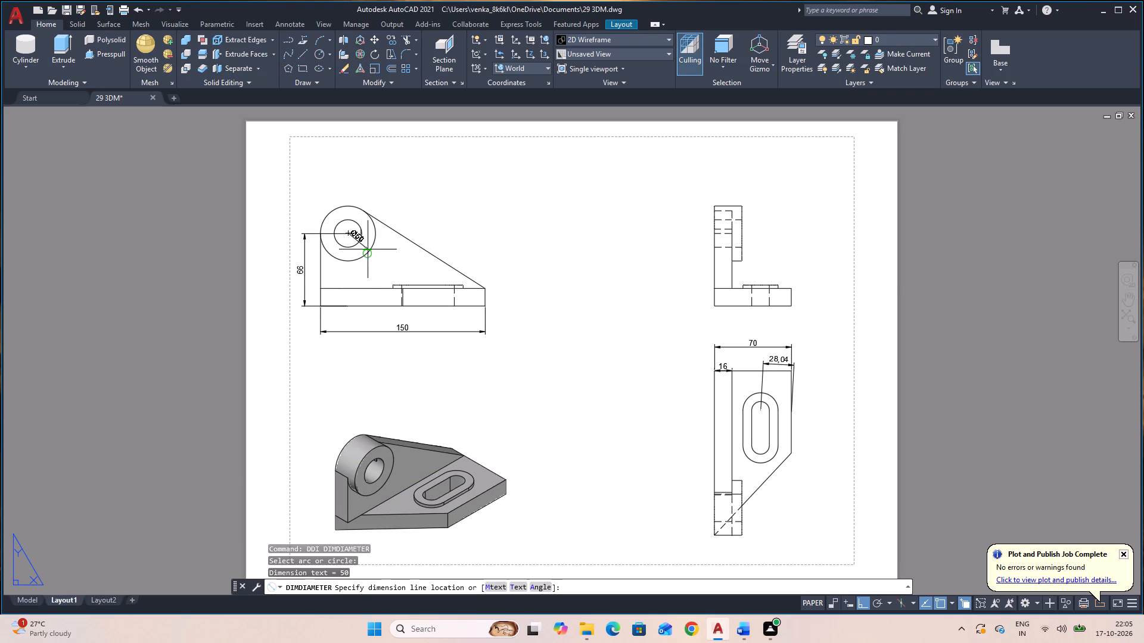
pyautogui.click(431, 236)
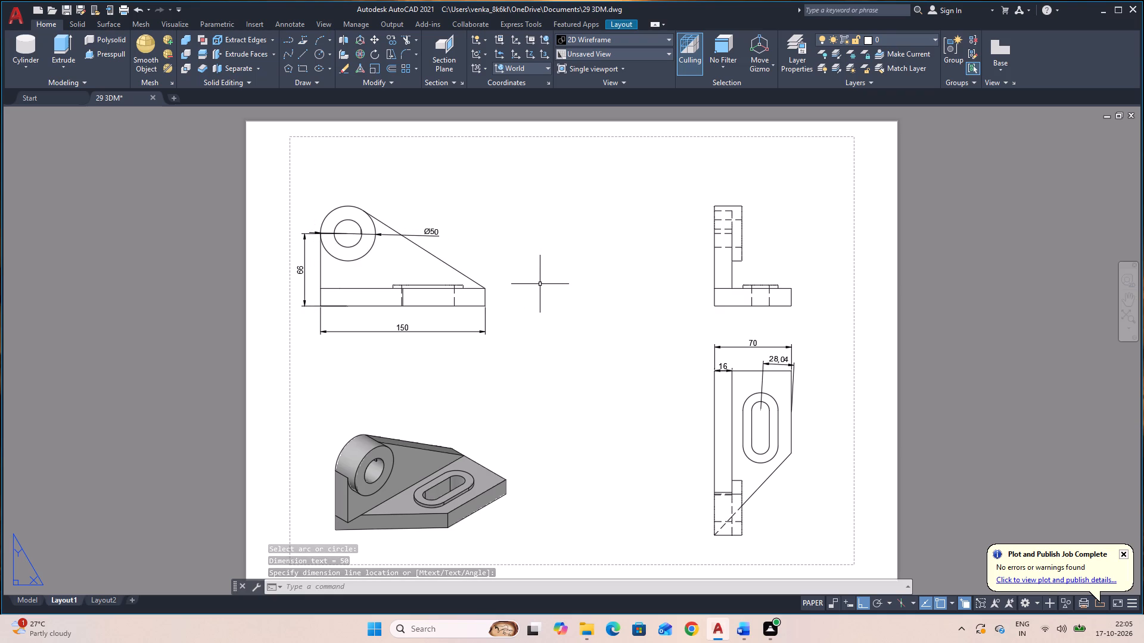
# Add a diameter dimension to the cylinder's inner bore circle in the upper-left view, with its text outside the cylinder's upper left.
pyautogui.press('space')
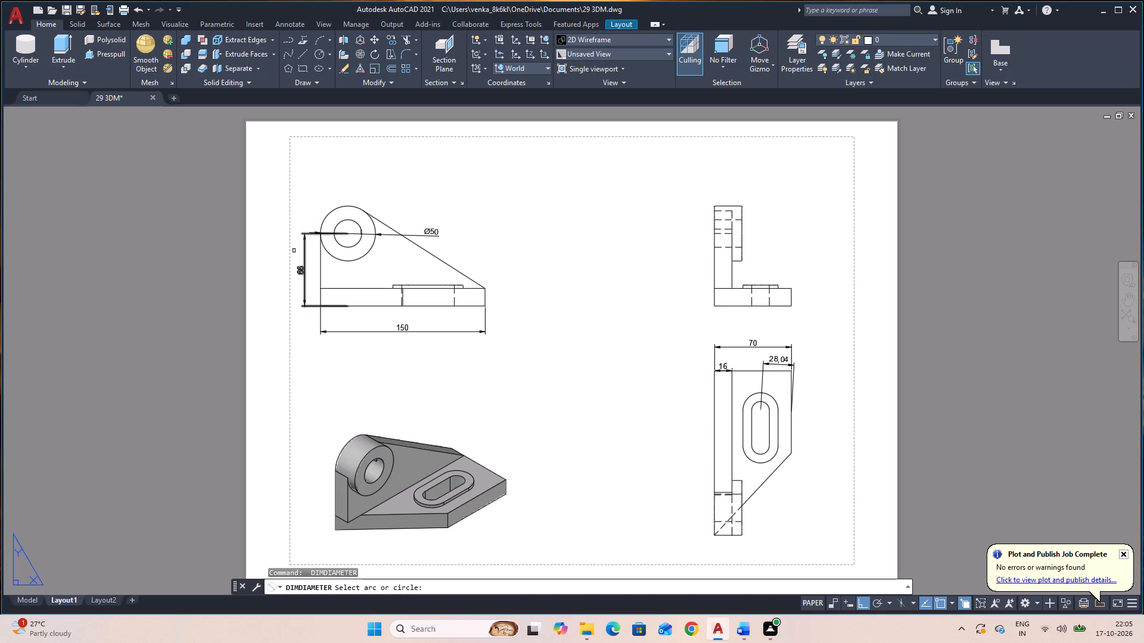
pyautogui.click(343, 246)
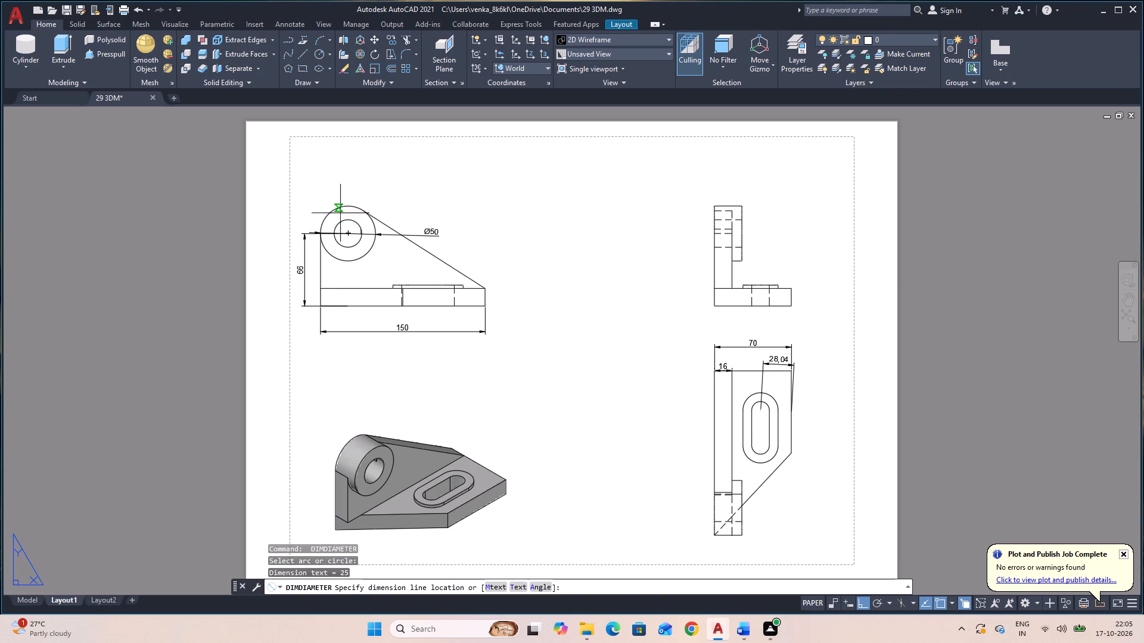
pyautogui.click(313, 211)
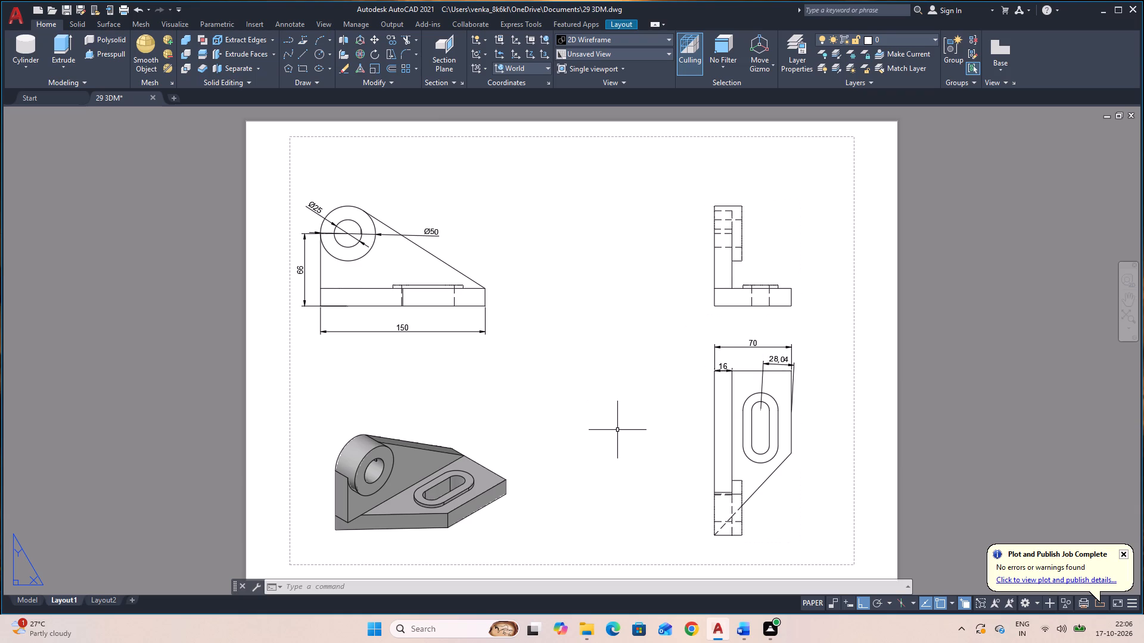
# Set up a plot of Layout1 with the DWG To PDF.pc3 plotter and the monochrome.ctb plot style table.
pyautogui.hotkey('ctrl', 'p')
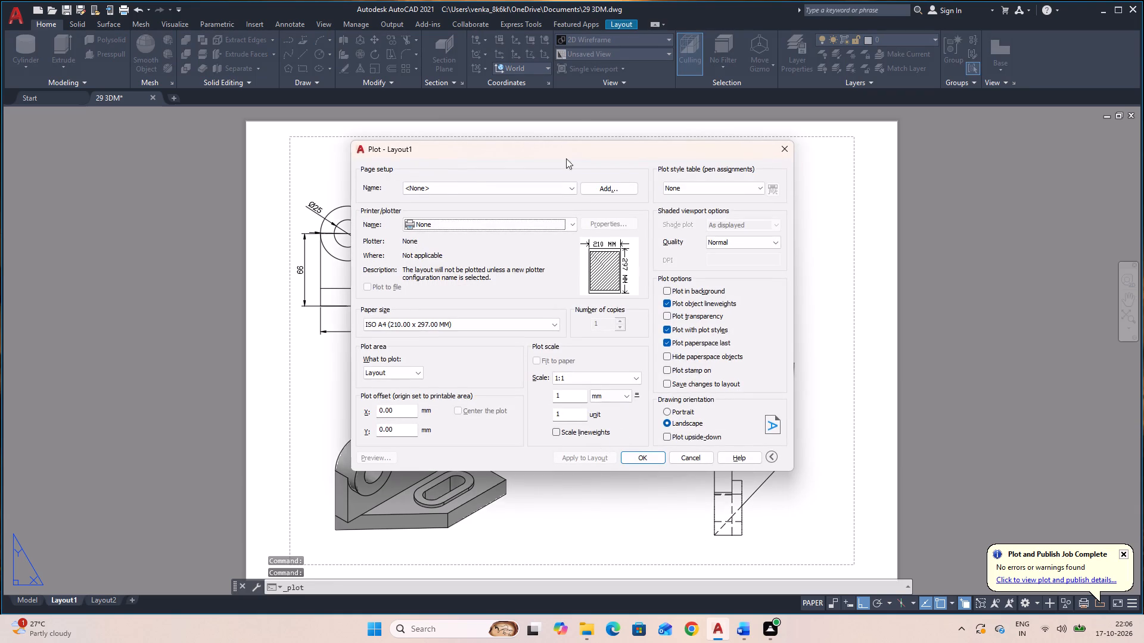
pyautogui.click(464, 221)
pyautogui.click(451, 353)
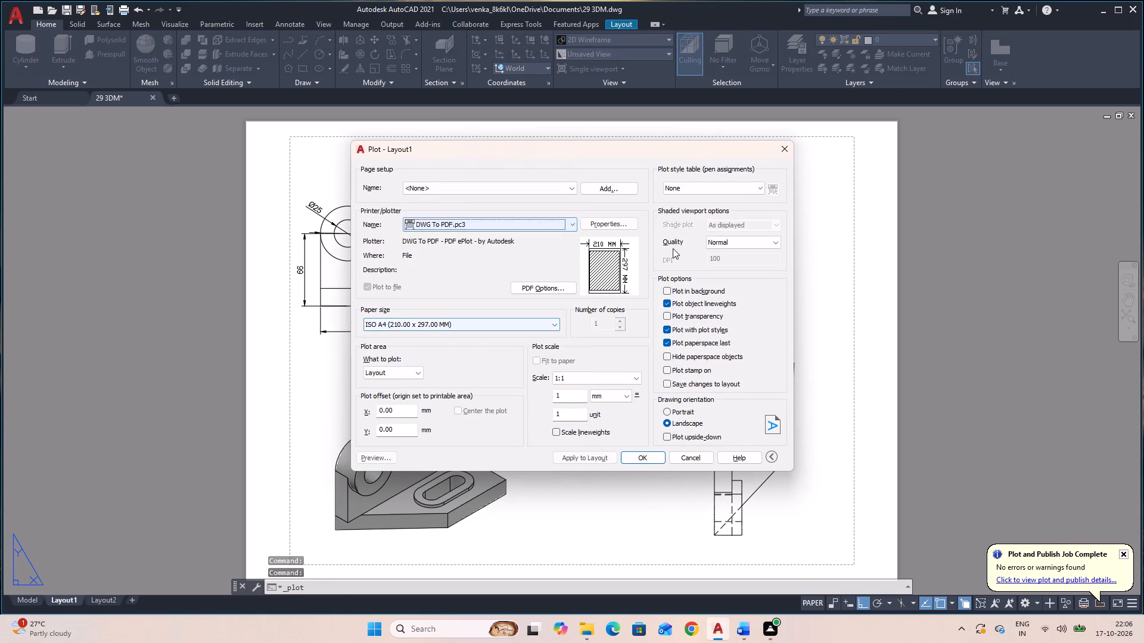
pyautogui.click(704, 184)
pyautogui.click(693, 253)
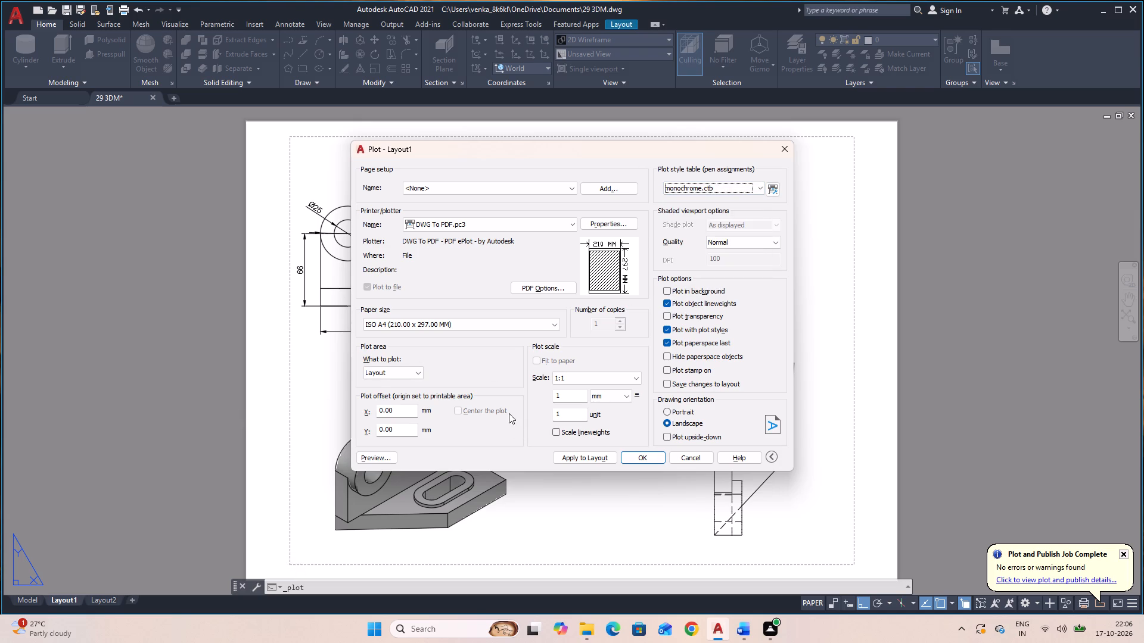
# Set the plot area to a window enclosing all the drawing views and the dashed printable border, and centre the plot.
pyautogui.click(486, 410)
pyautogui.click(456, 410)
pyautogui.doubleClick(474, 411)
pyautogui.click(418, 372)
pyautogui.click(410, 405)
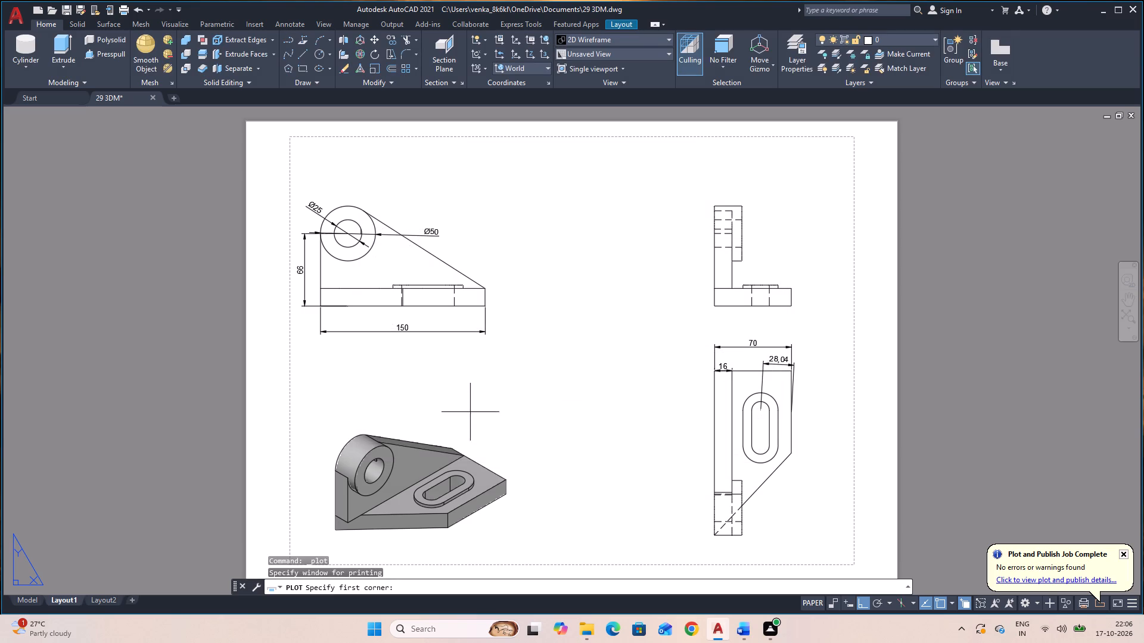
pyautogui.click(284, 132)
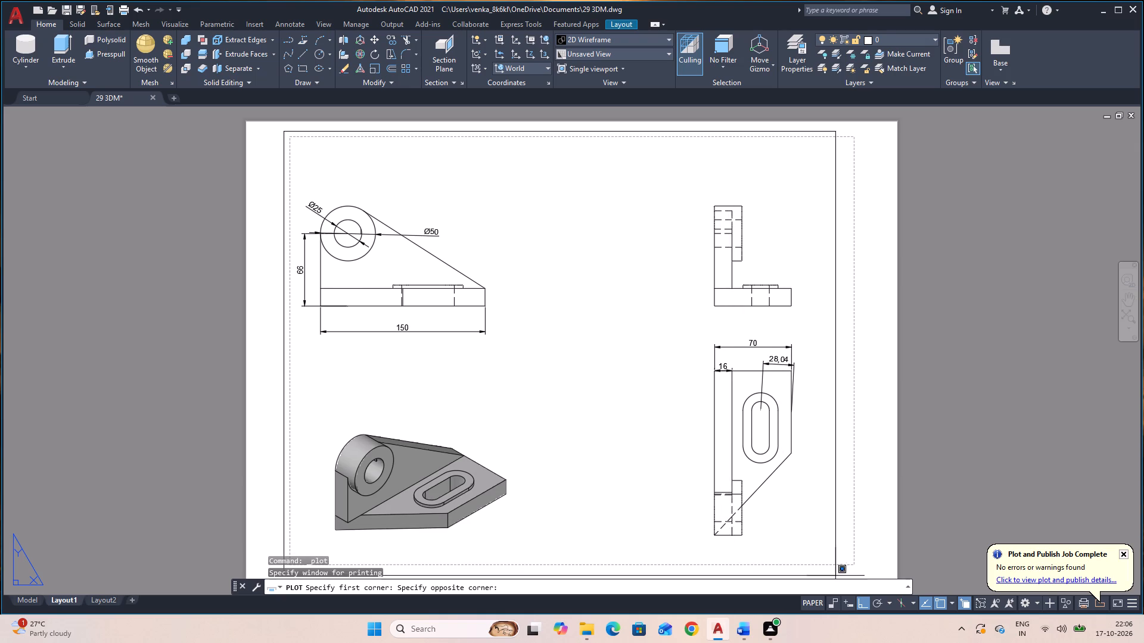
pyautogui.click(869, 569)
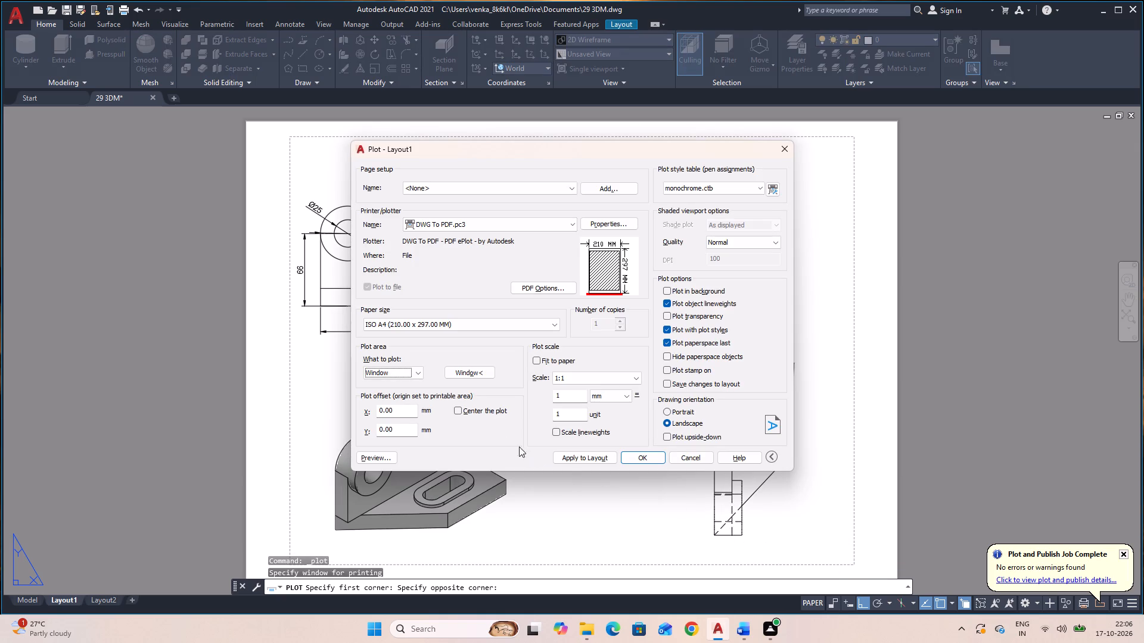
pyautogui.click(470, 403)
pyautogui.click(451, 405)
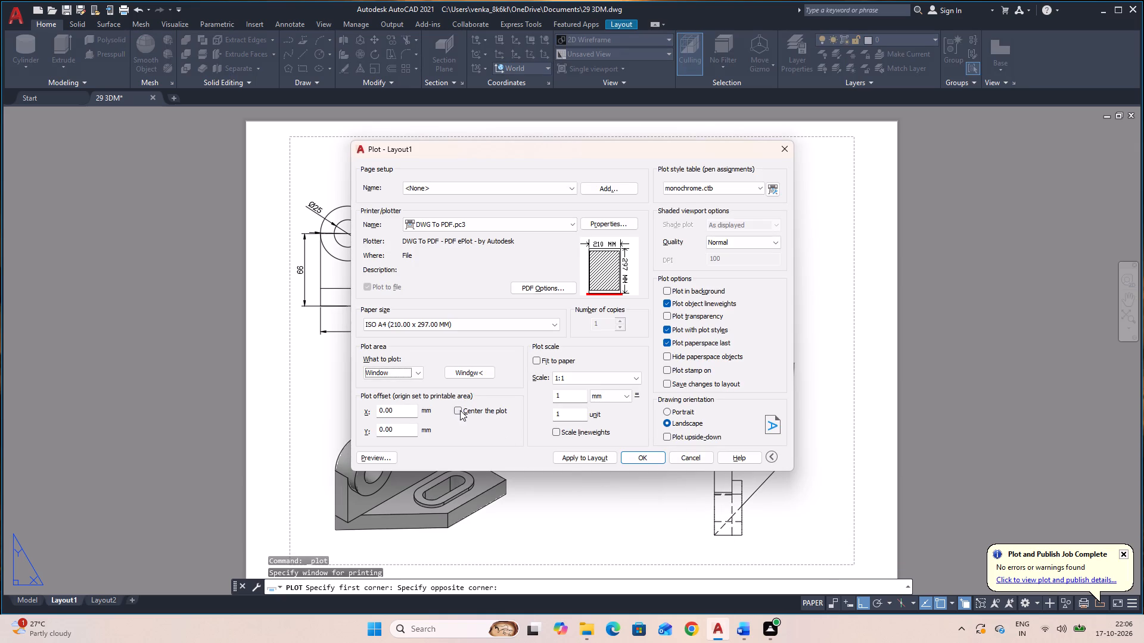
pyautogui.click(460, 410)
# Plot the layout to a PDF named 29 3DM in the Documents folder, and close the PDF once it opens.
pyautogui.click(635, 456)
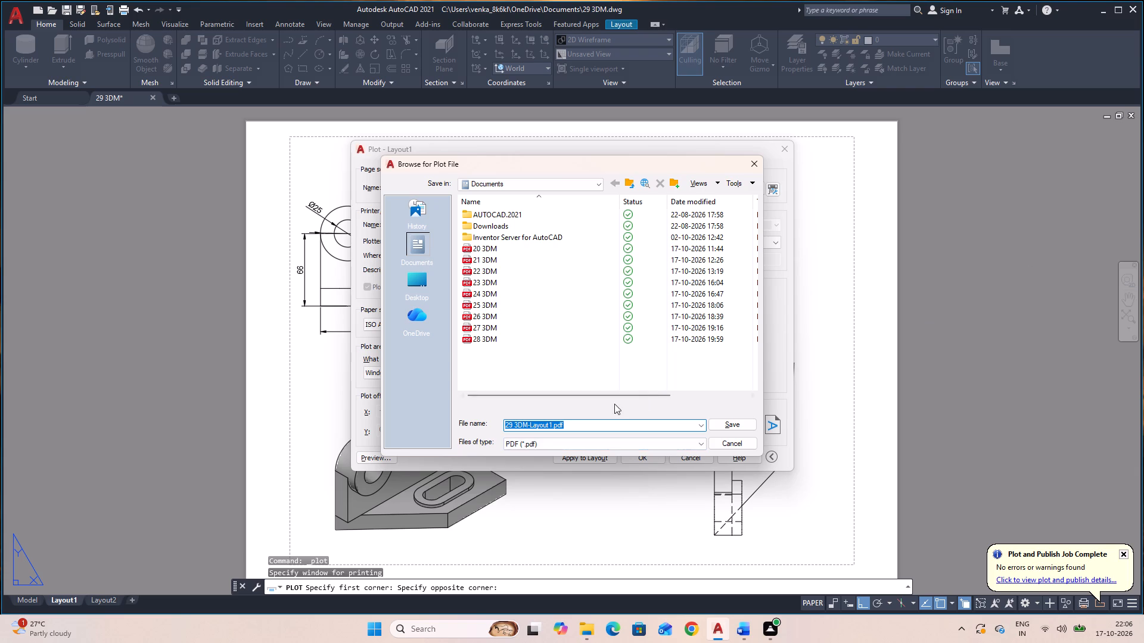
pyautogui.click(623, 424)
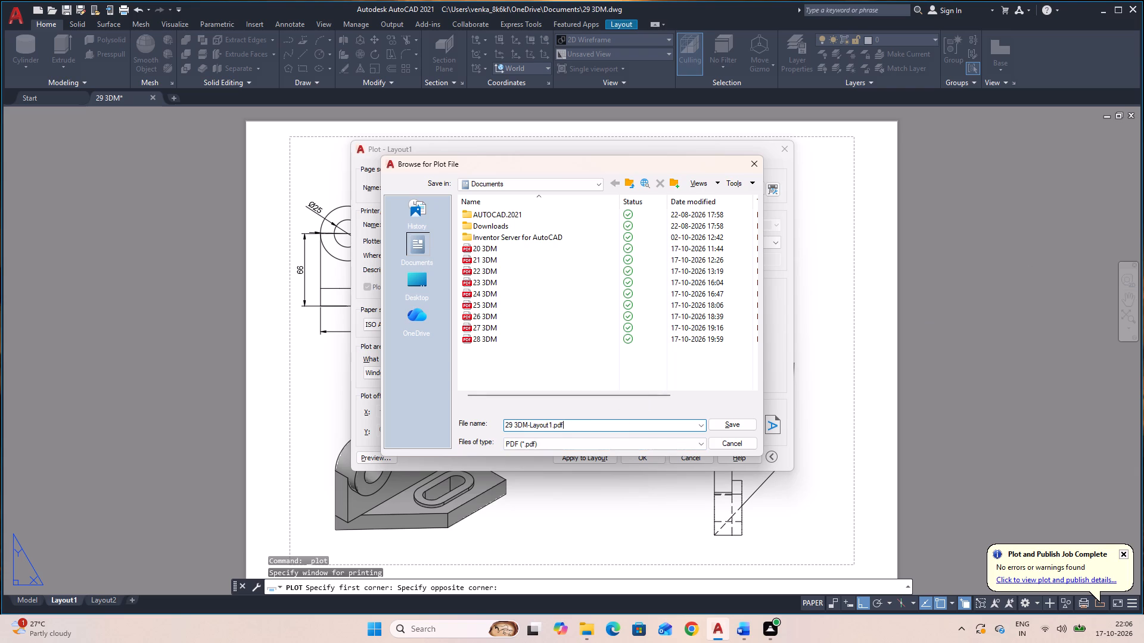
pyautogui.press('BackSpace')
pyautogui.press('BackSpace')
pyautogui.press('BackSpace')
pyautogui.press('BackSpace')
pyautogui.press('BackSpace')
pyautogui.press('BackSpace')
pyautogui.press('BackSpace')
pyautogui.press('BackSpace')
pyautogui.press('BackSpace')
pyautogui.press('BackSpace')
pyautogui.press('BackSpace')
pyautogui.press('BackSpace')
pyautogui.click(739, 424)
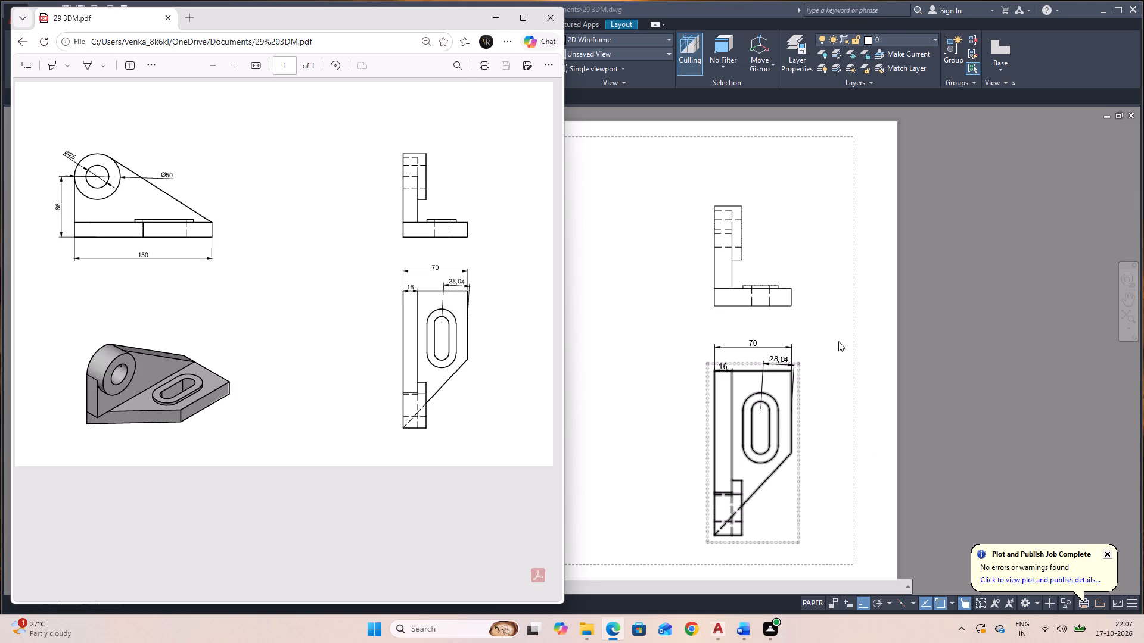
pyautogui.click(552, 17)
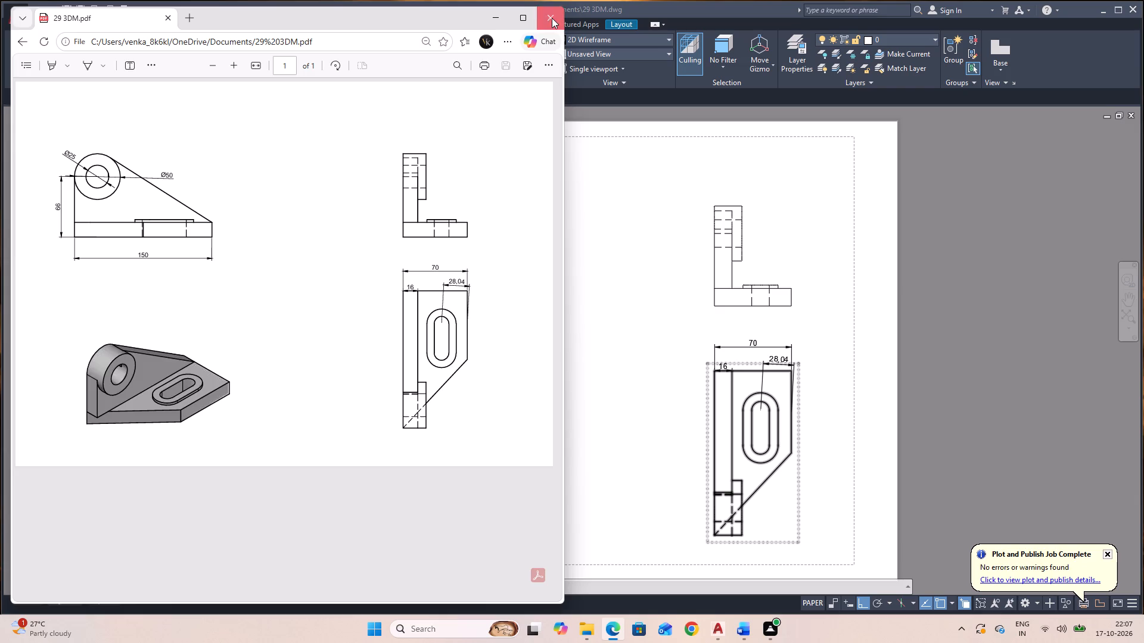
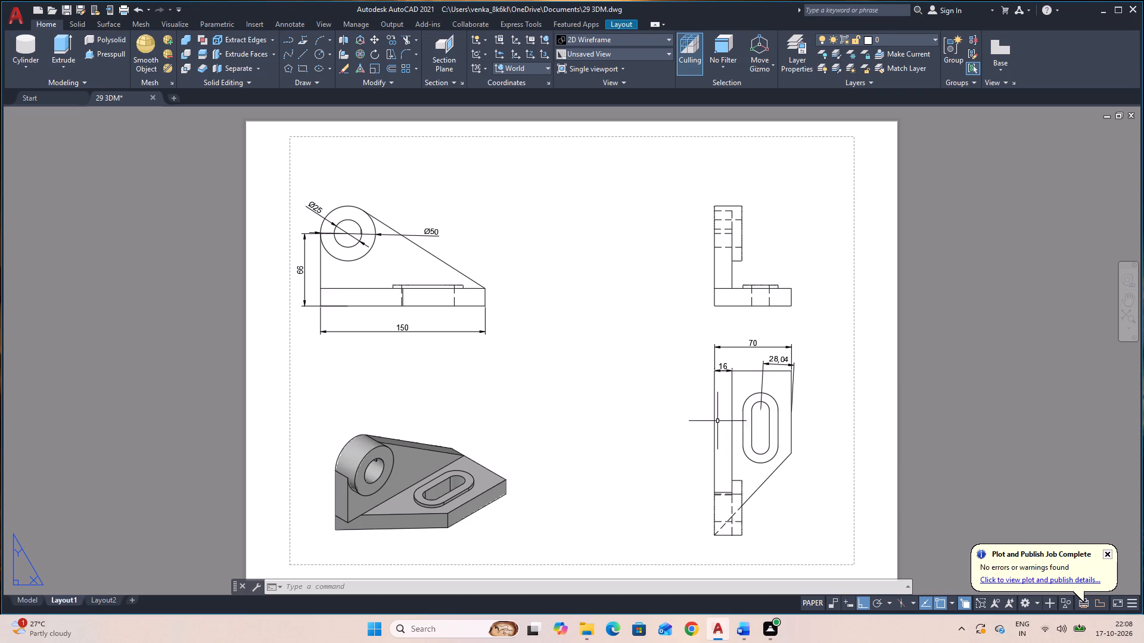
# Add a diameter dimension to the slot boss's outer lower arc in the lower-right view, with its text outside the plate's right edge.
pyautogui.write('DD')
pyautogui.write('I')
pyautogui.press('space')
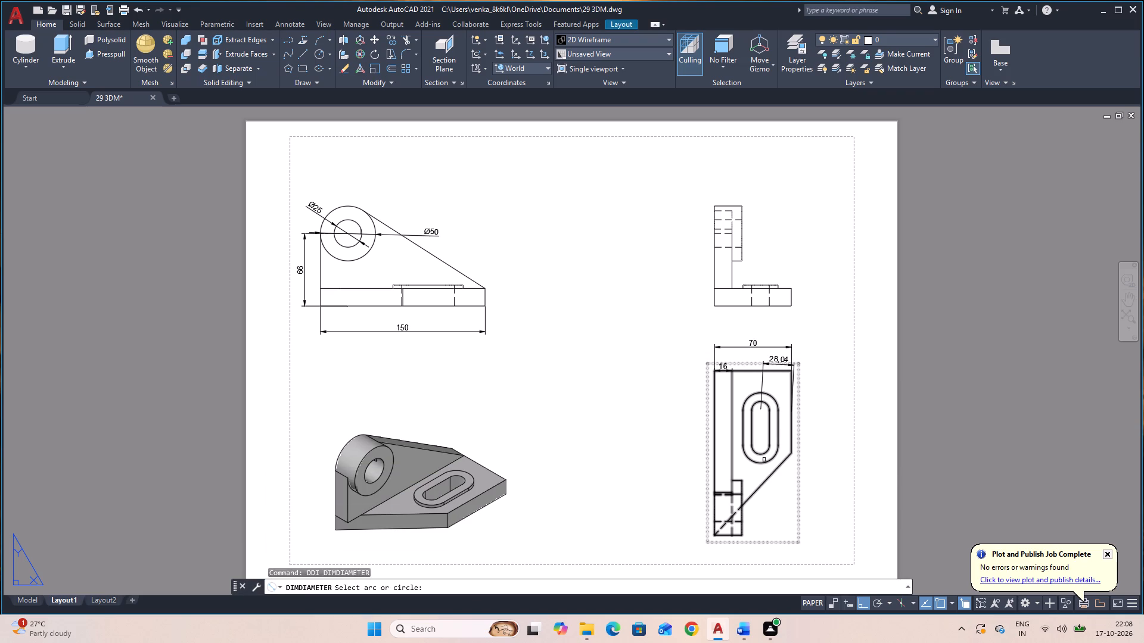
pyautogui.click(766, 463)
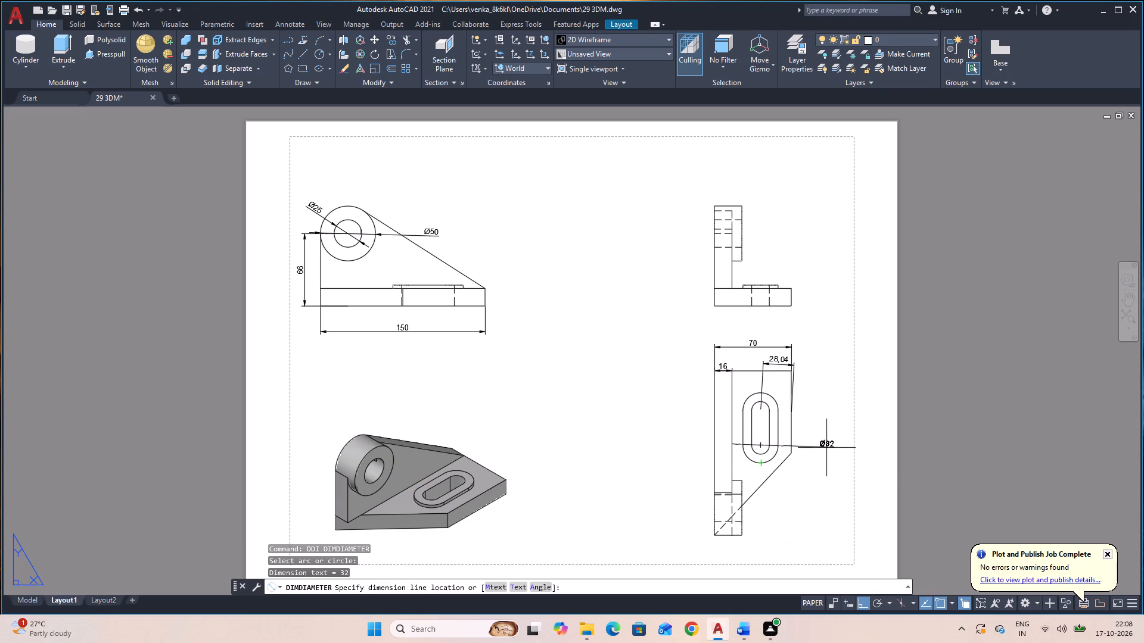
pyautogui.click(835, 454)
# Add a diameter dimension to the inner slot's lower arc in the lower-right view, with its text beyond the plate's sloped edge.
pyautogui.press('space')
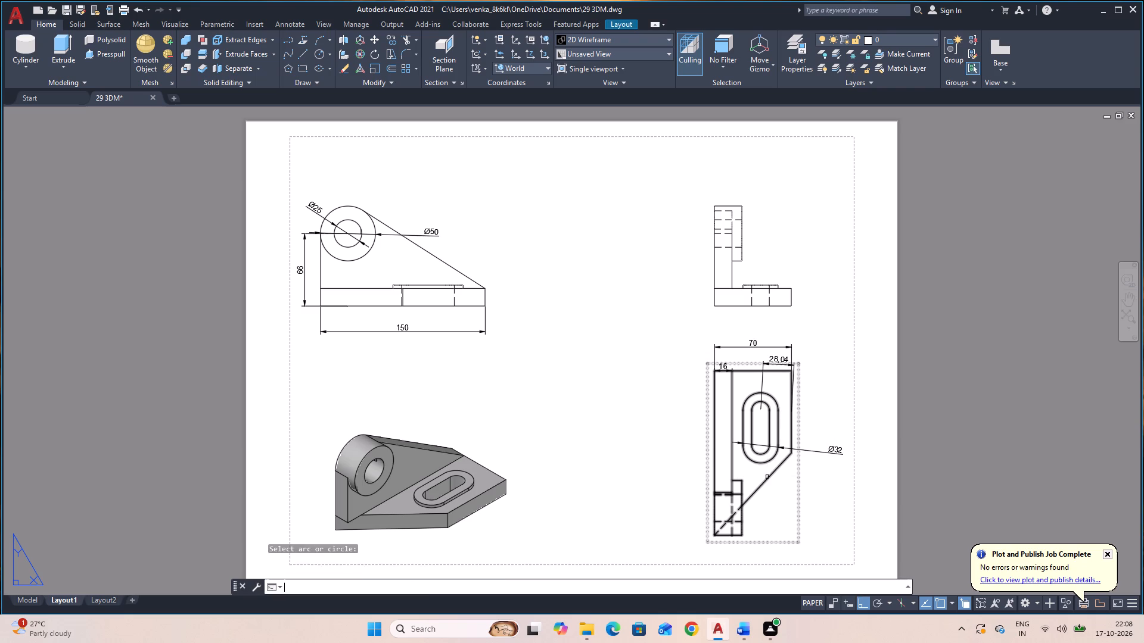
pyautogui.click(763, 454)
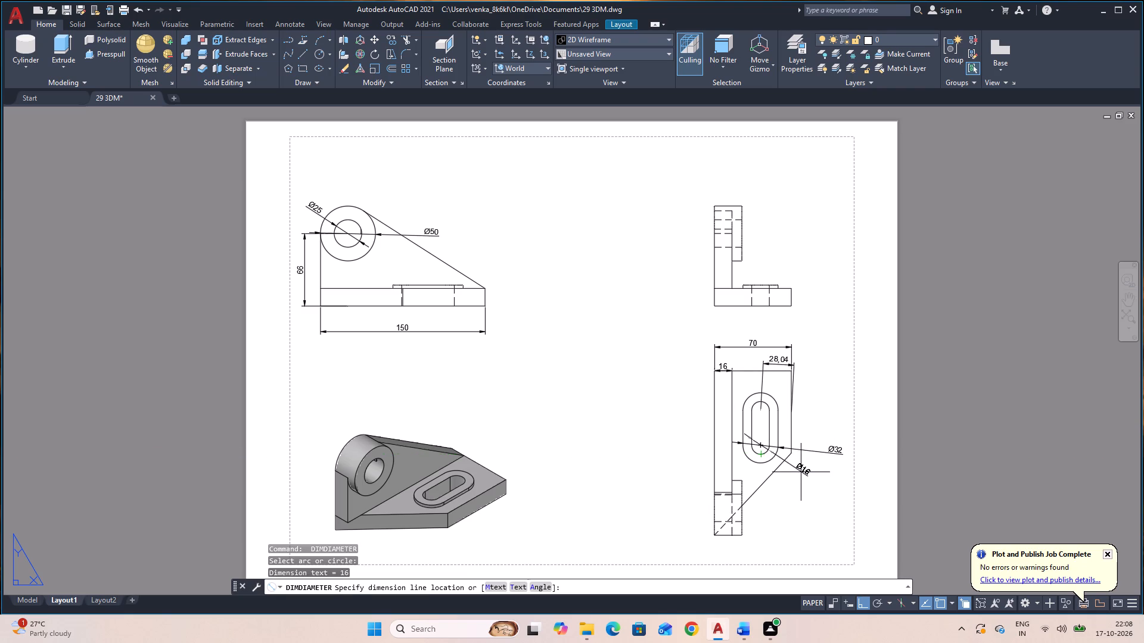
pyautogui.click(802, 477)
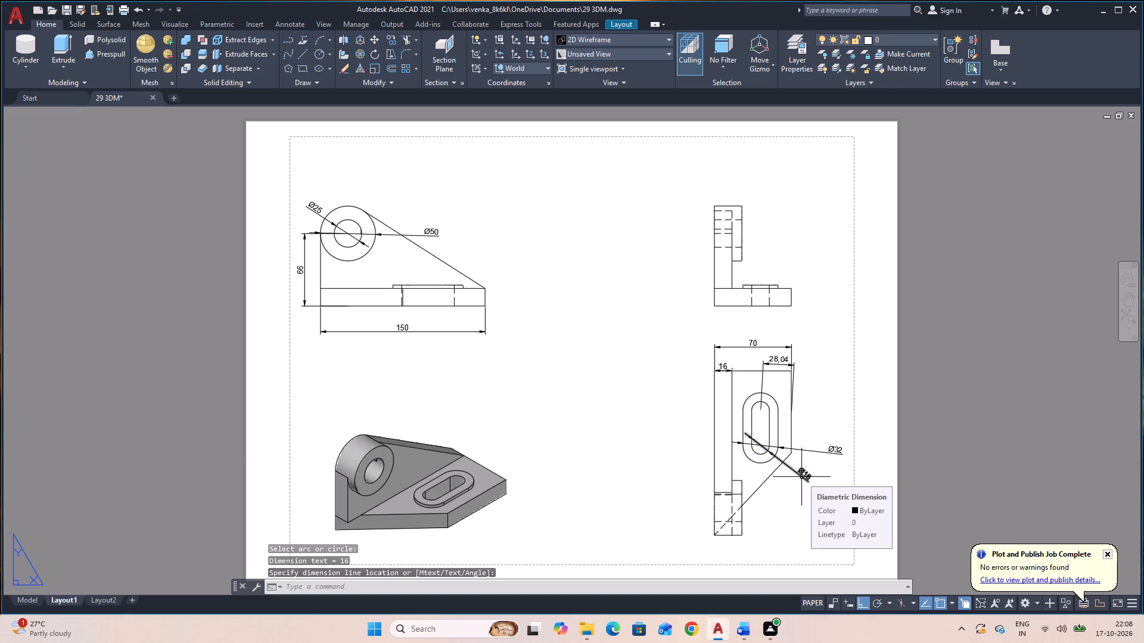
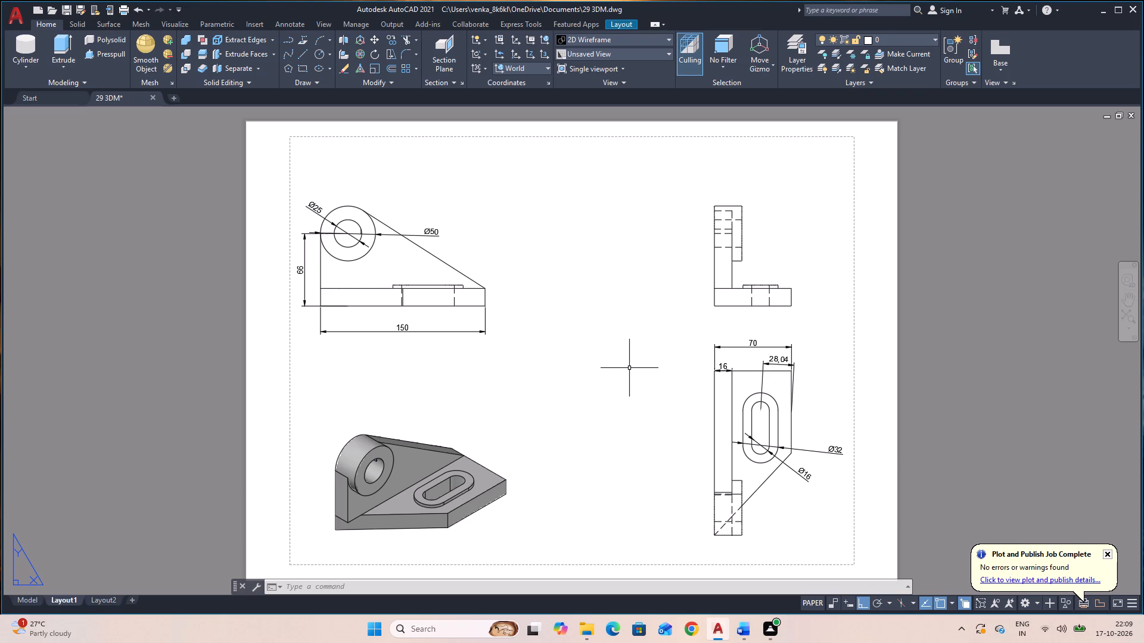
# Add an aligned dimension along the full bottom edge of the base in the upper-right side view, placed just below it.
pyautogui.write('DA')
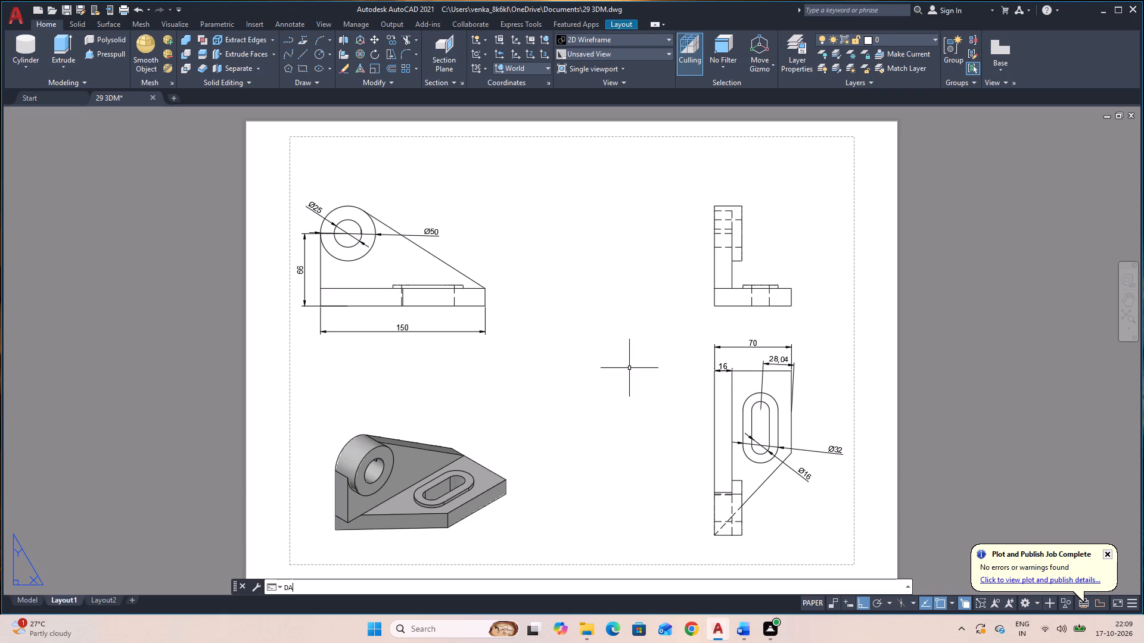
pyautogui.write('L')
pyautogui.press('space')
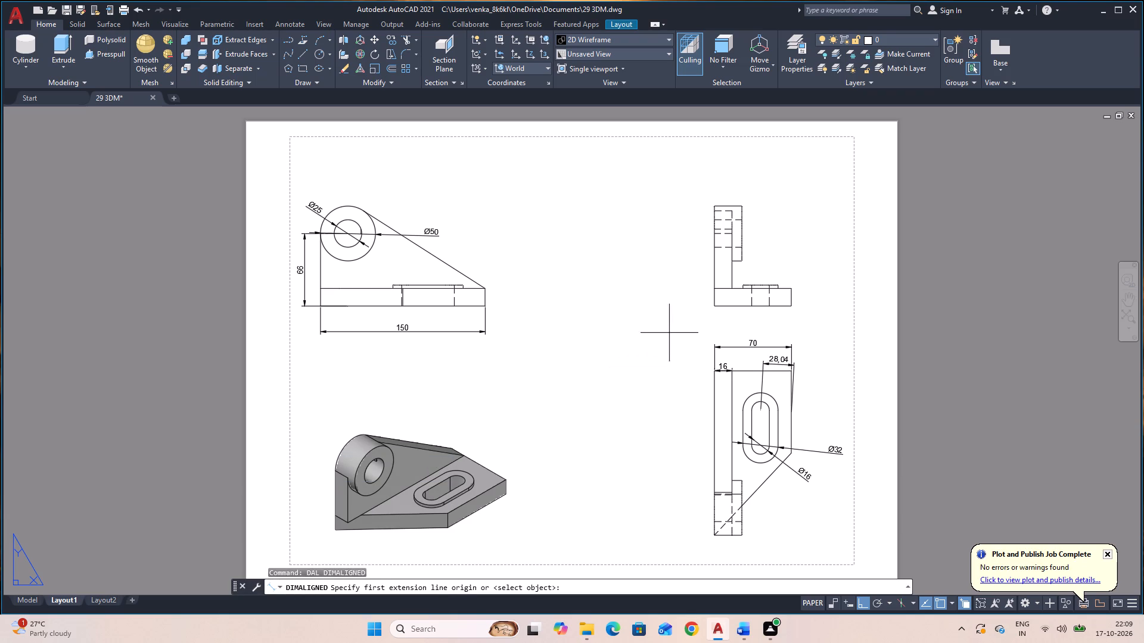
pyautogui.click(712, 308)
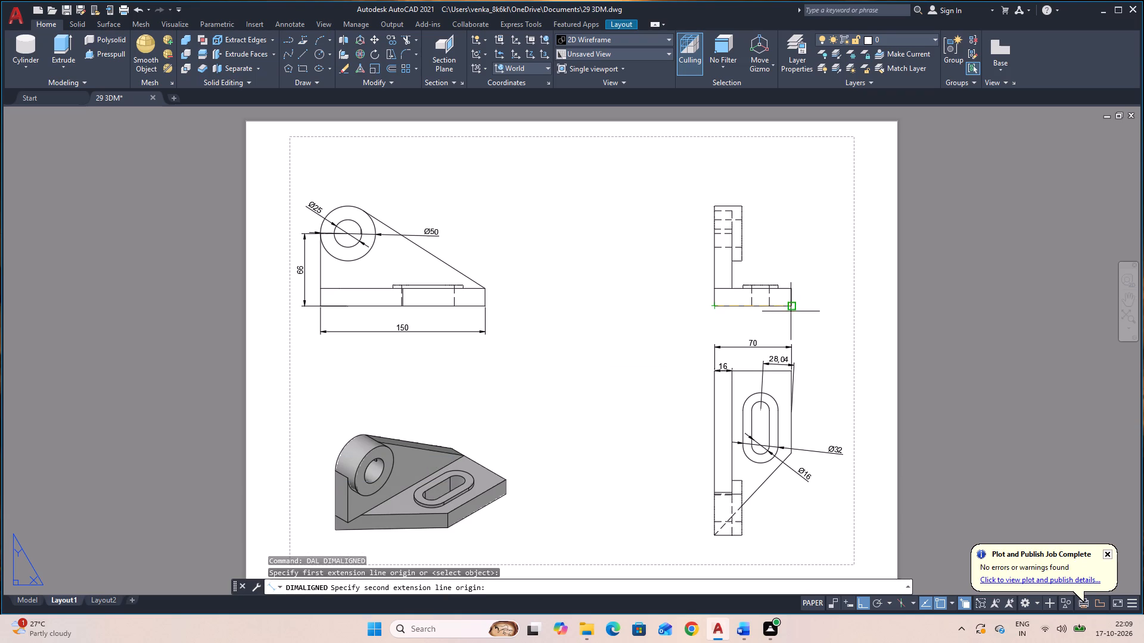
pyautogui.click(789, 309)
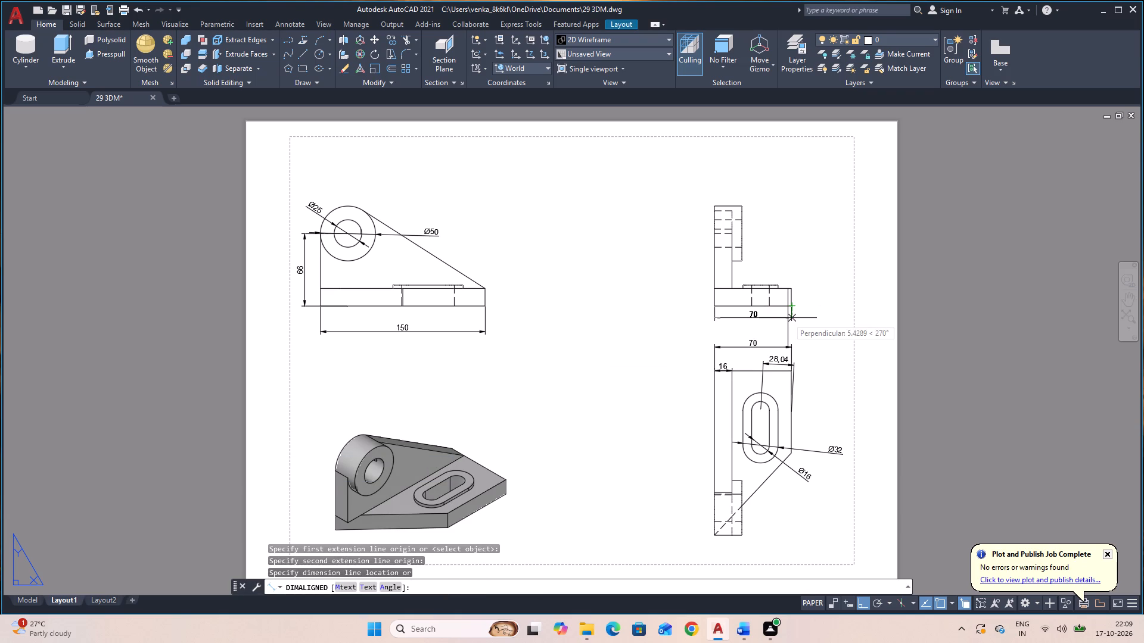
pyautogui.click(788, 318)
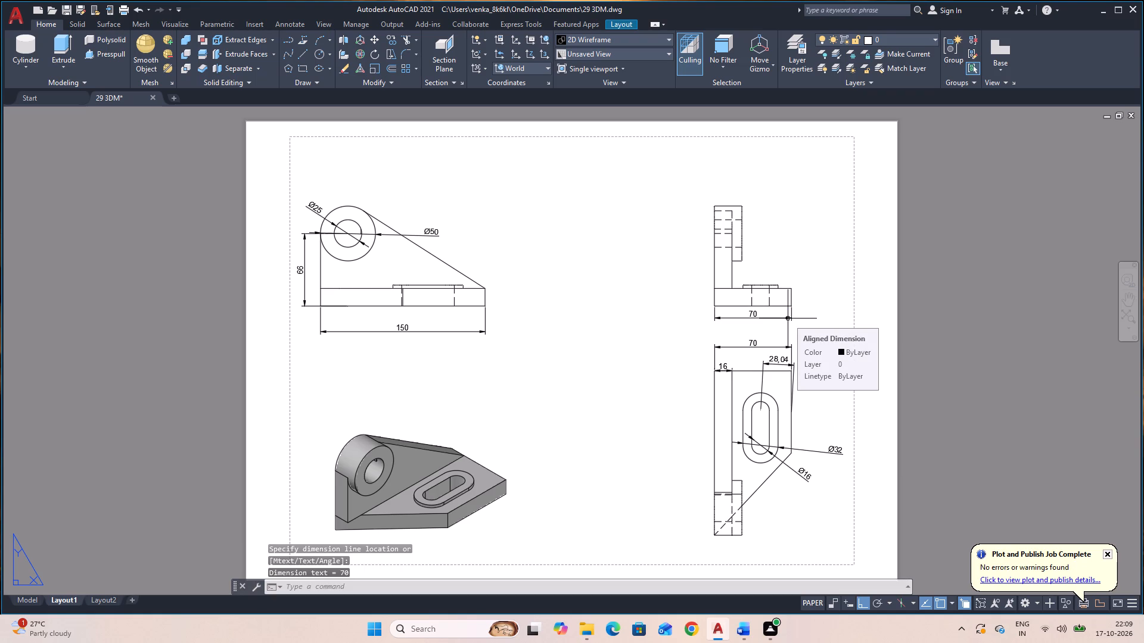